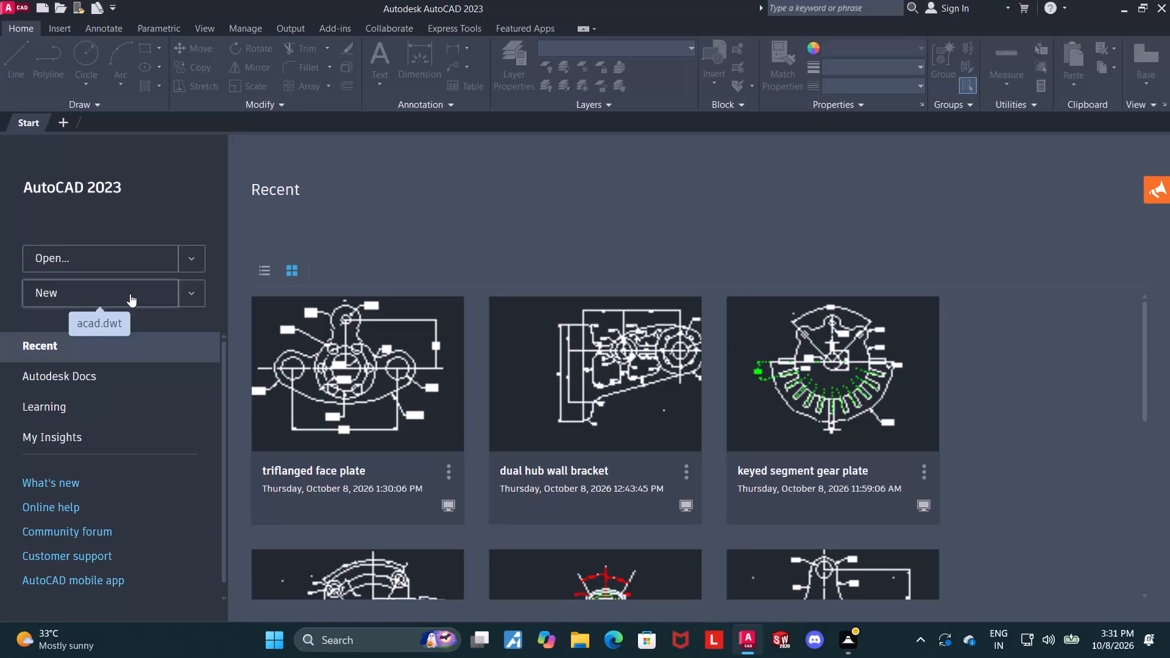
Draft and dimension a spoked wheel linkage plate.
Create a new drawing from the acad.dwt template.
{"action": "left_click", "coordinate": [130, 294]}
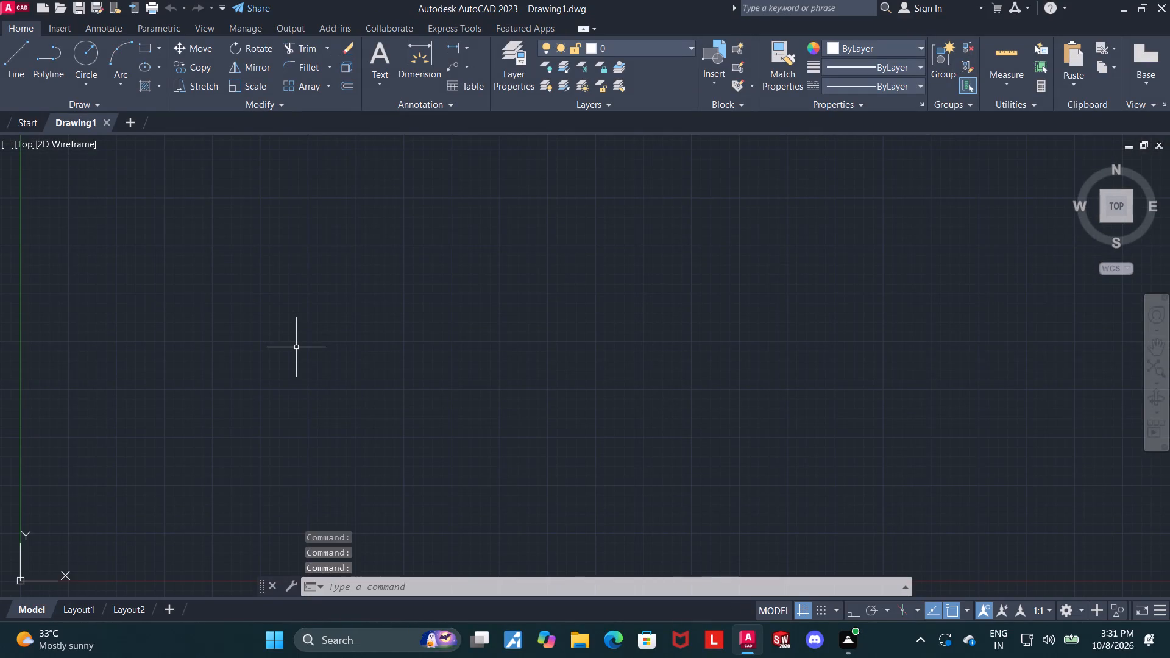
Turn on command logging with LOGFILEON.
{"action": "type", "text": "logfile"}
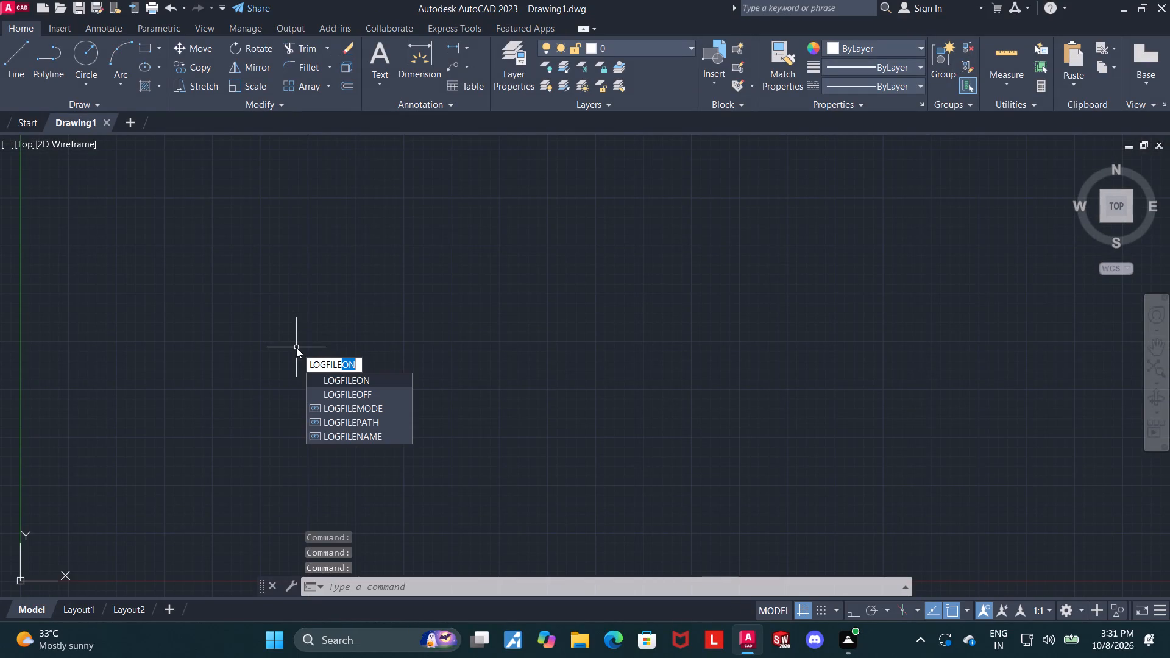
{"action": "left_click", "coordinate": [350, 381]}
{"action": "key", "text": "Return"}
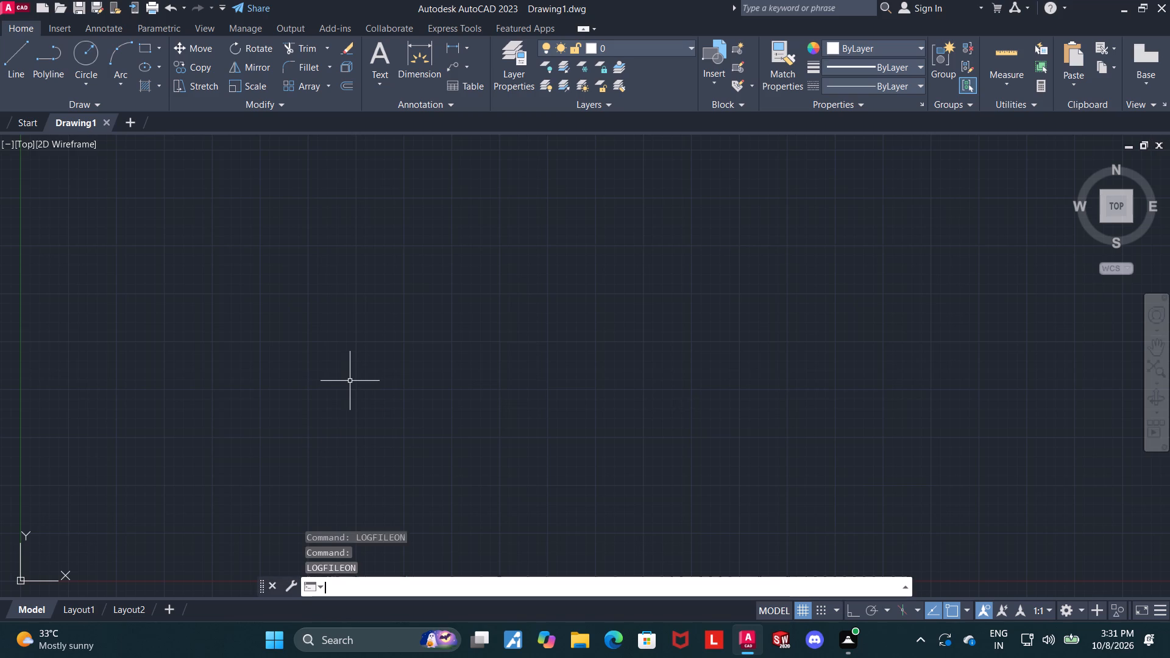
{"action": "key", "text": "Return"}
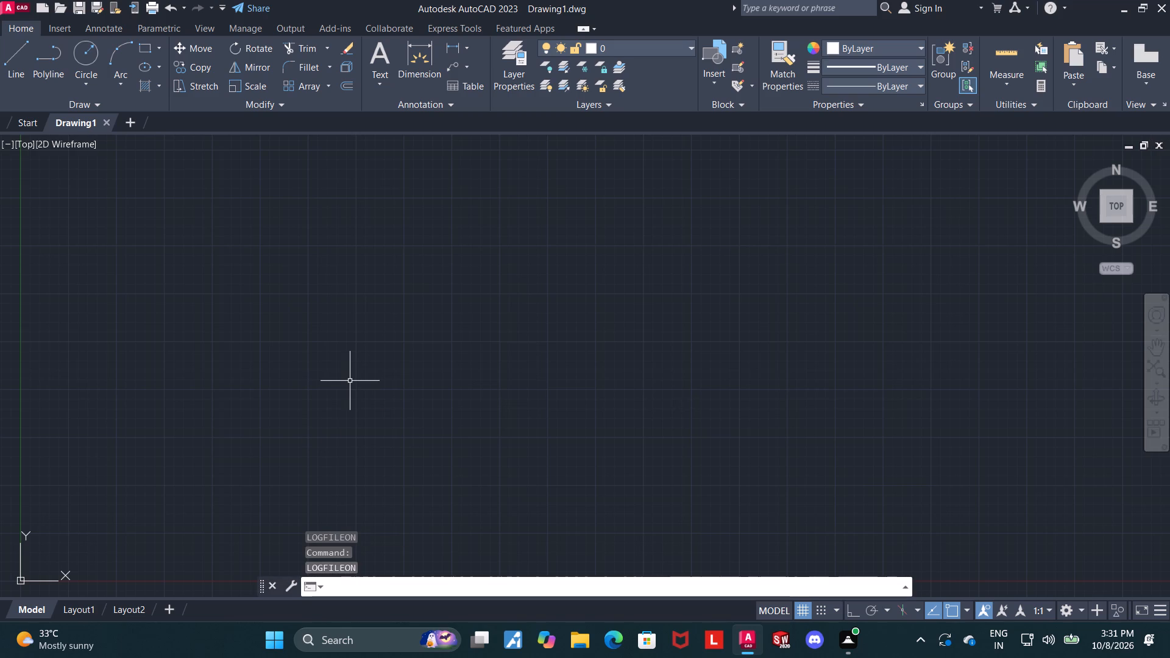
Set the model space limits from 0,0 to 100,100.
{"action": "type", "text": "limits"}
{"action": "key", "text": "Return"}
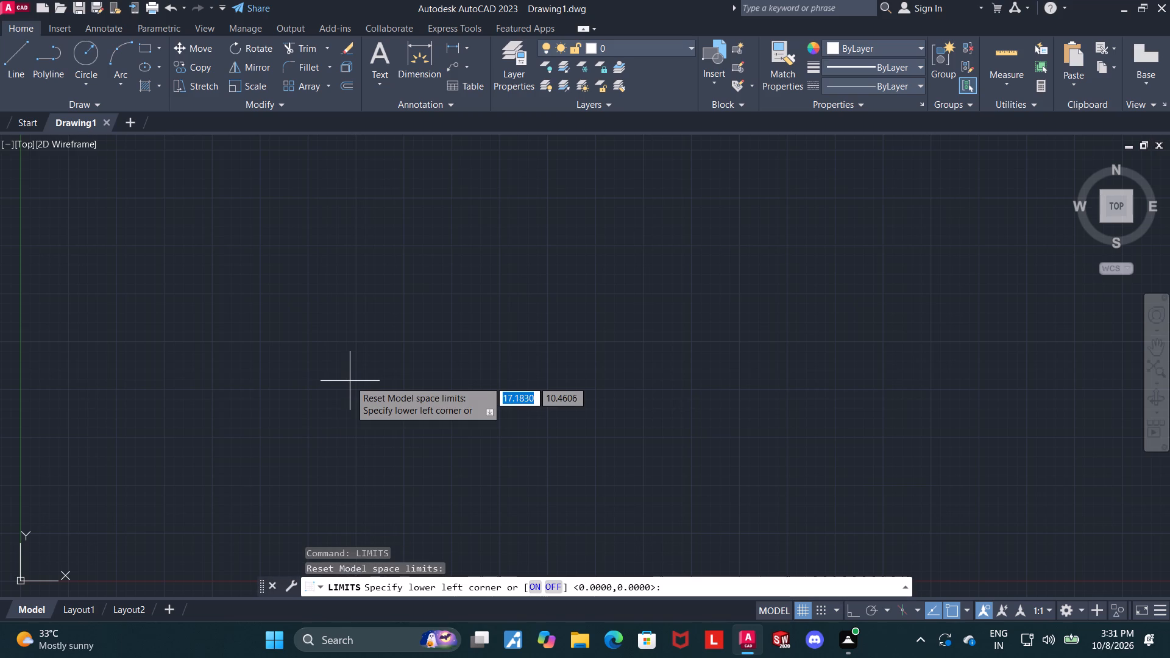
{"action": "type", "text": "0,0"}
{"action": "key", "text": "Return"}
{"action": "type", "text": "100l"}
{"action": "key", "text": "BackSpace"}
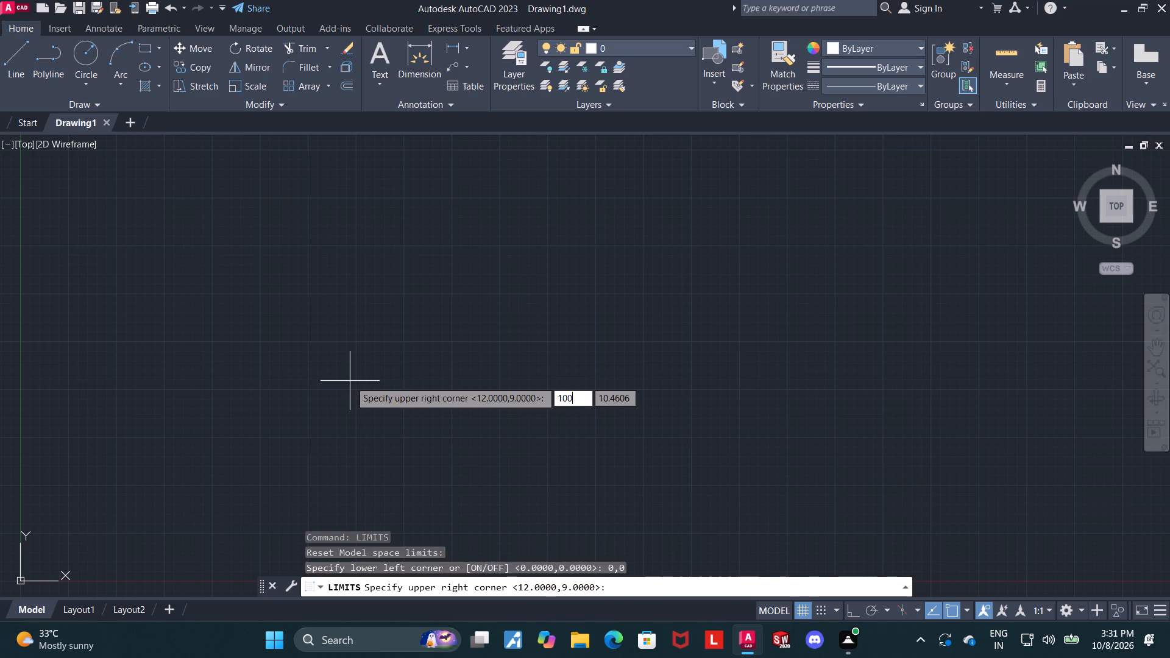
{"action": "type", "text": ",100"}
{"action": "key", "text": "Return"}
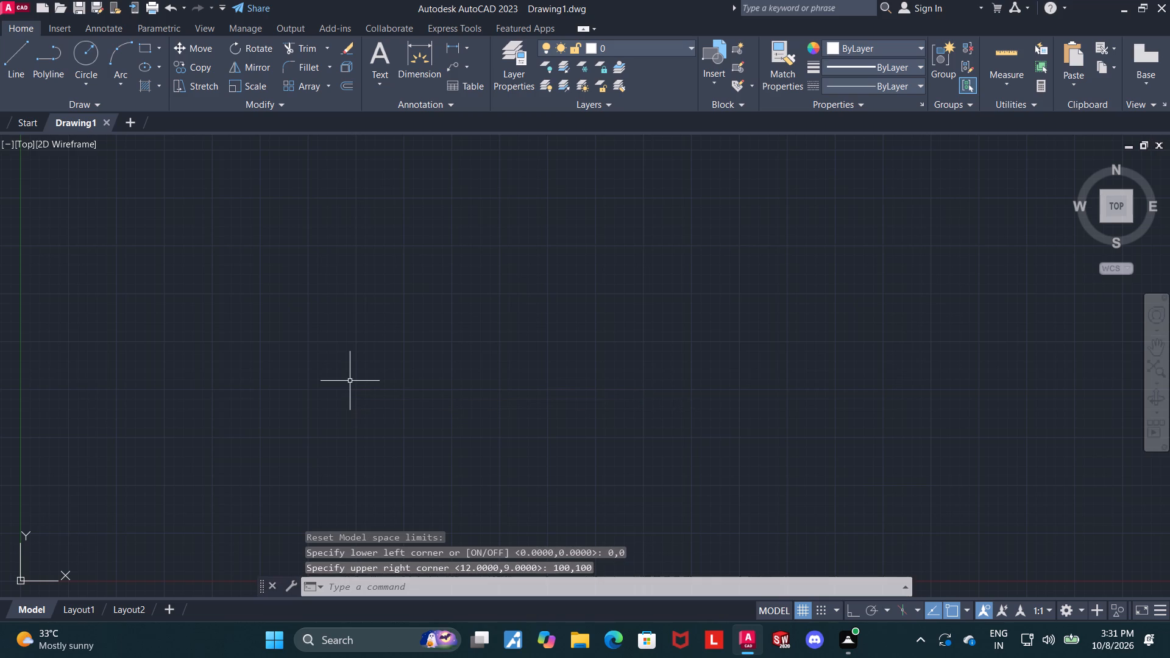
Draw a circle of diameter 100 in the empty model space, centred at about 664, 459.
{"action": "scroll", "coordinate": [350, 380], "scroll_direction": "down", "scroll_amount": 2}
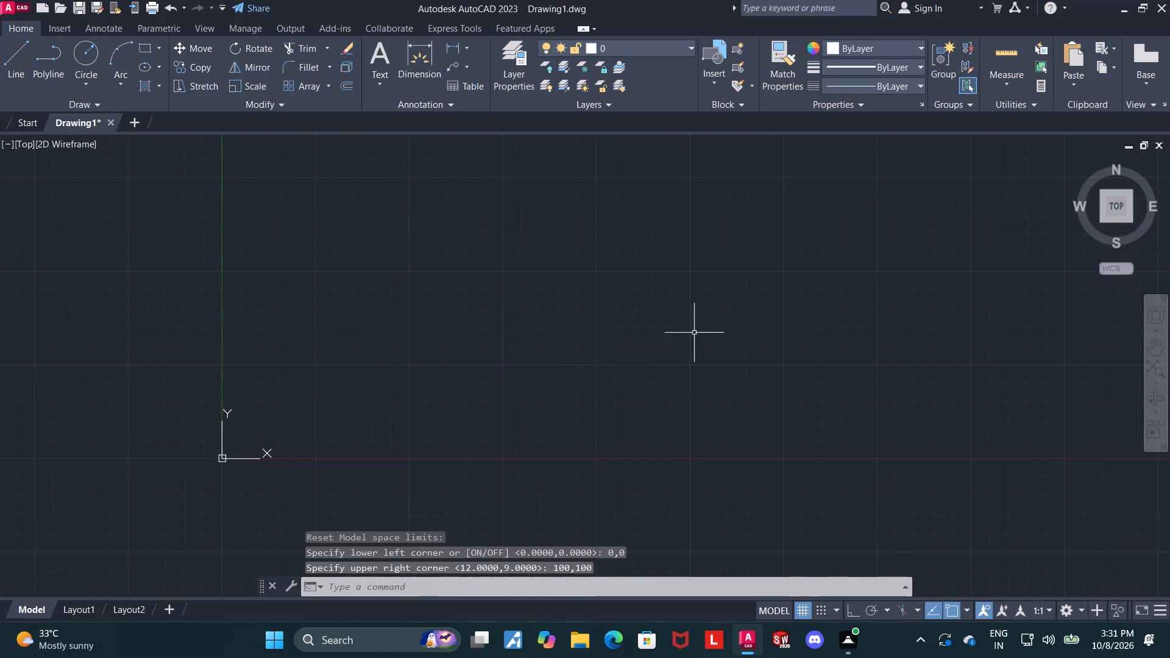
{"action": "left_click", "coordinate": [1161, 343]}
{"action": "left_click_drag", "start_coordinate": [636, 272], "coordinate": [1, 476]}
{"action": "scroll", "coordinate": [204, 454], "scroll_direction": "down", "scroll_amount": 4}
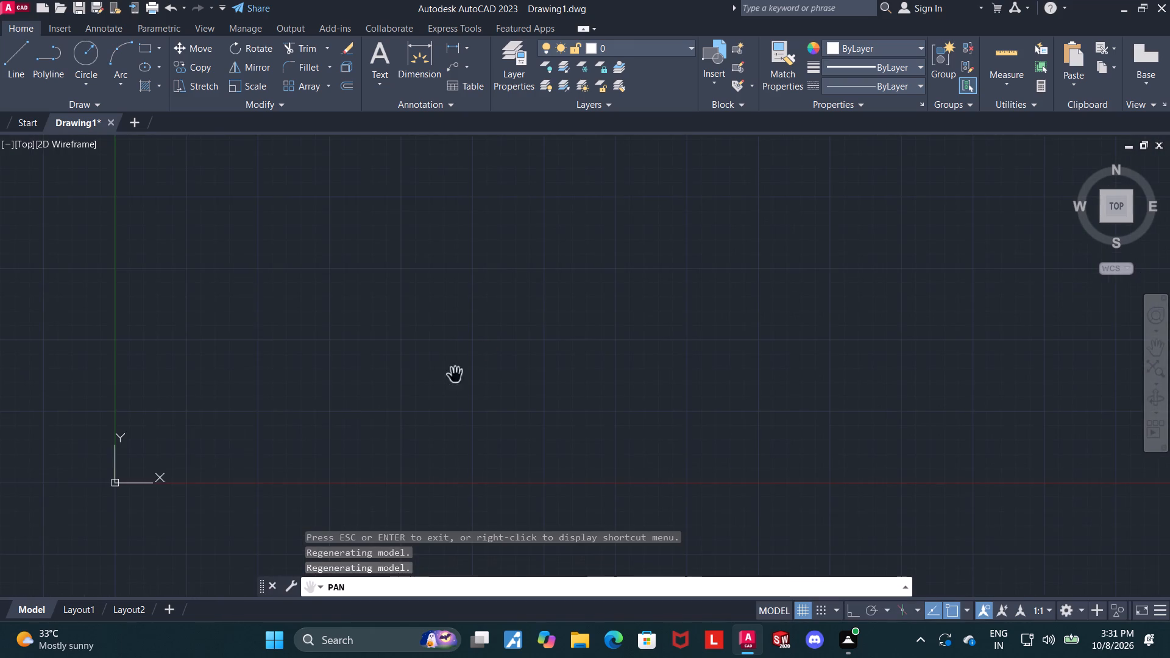
{"action": "left_click_drag", "start_coordinate": [496, 343], "coordinate": [397, 442]}
{"action": "left_click", "coordinate": [76, 41]}
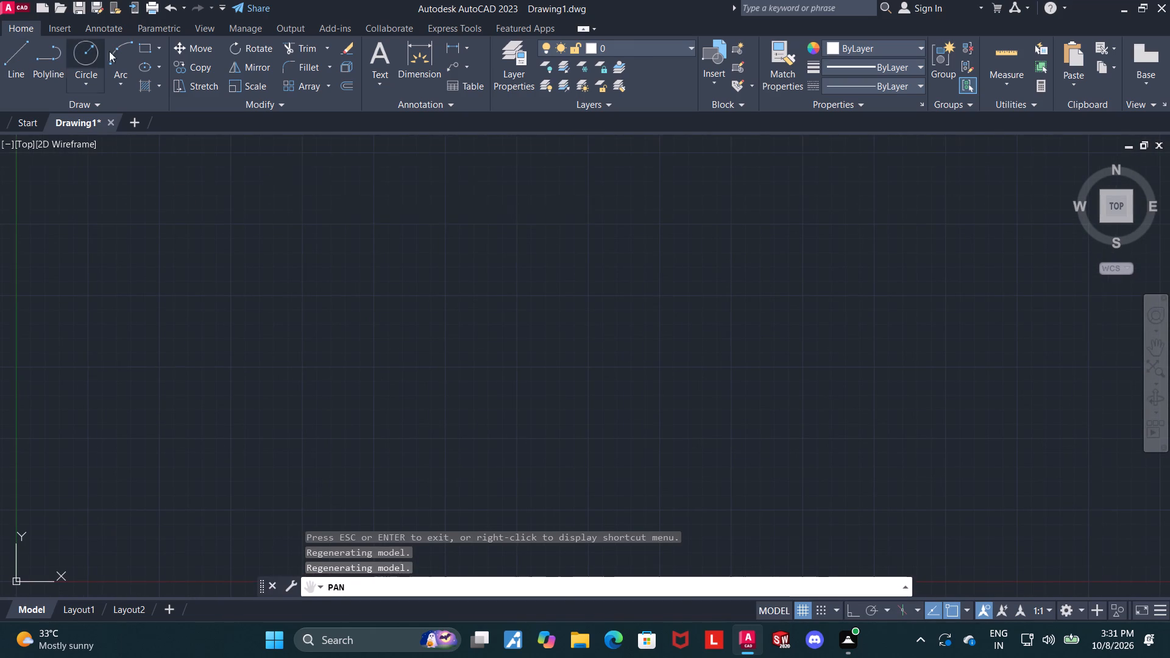
{"action": "scroll", "coordinate": [445, 277], "scroll_direction": "down", "scroll_amount": 1}
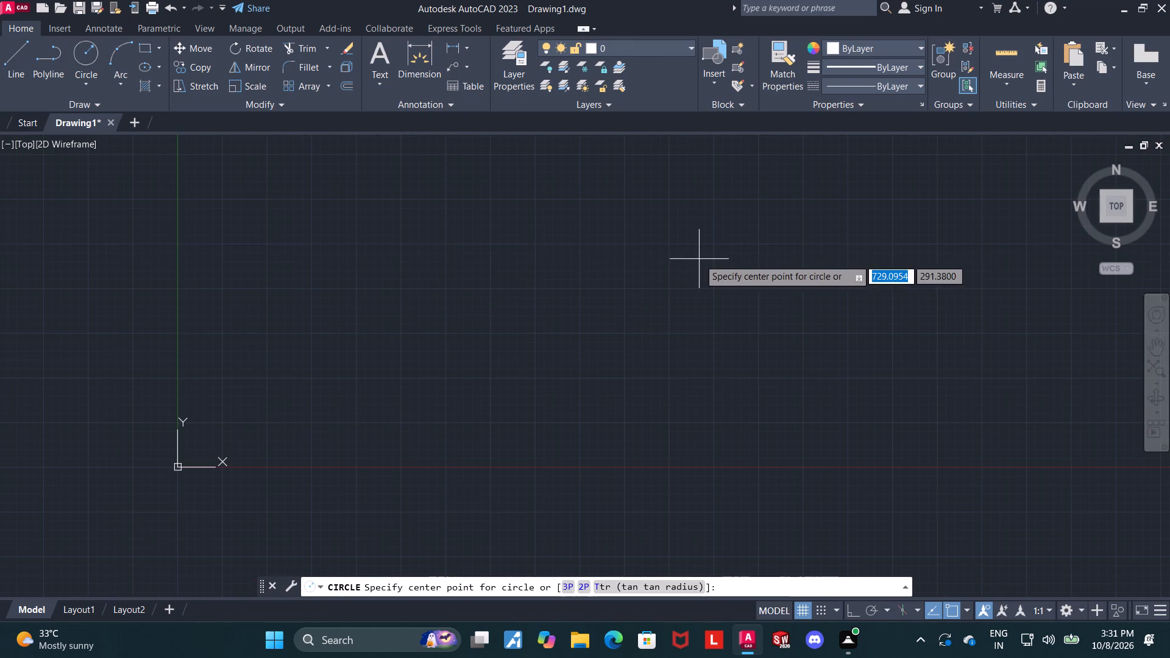
{"action": "middle_click_drag", "start_coordinate": [699, 259], "coordinate": [635, 409]}
{"action": "left_click", "coordinate": [619, 226]}
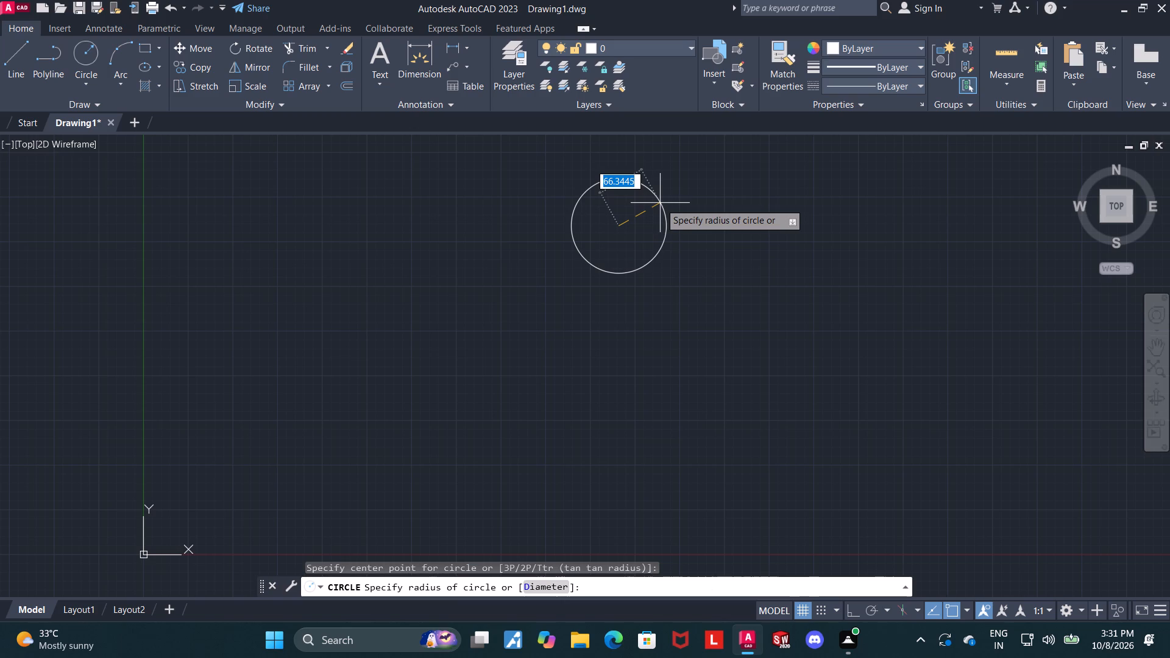
{"action": "key", "text": "d"}
{"action": "key", "text": "Return"}
{"action": "type", "text": "100"}
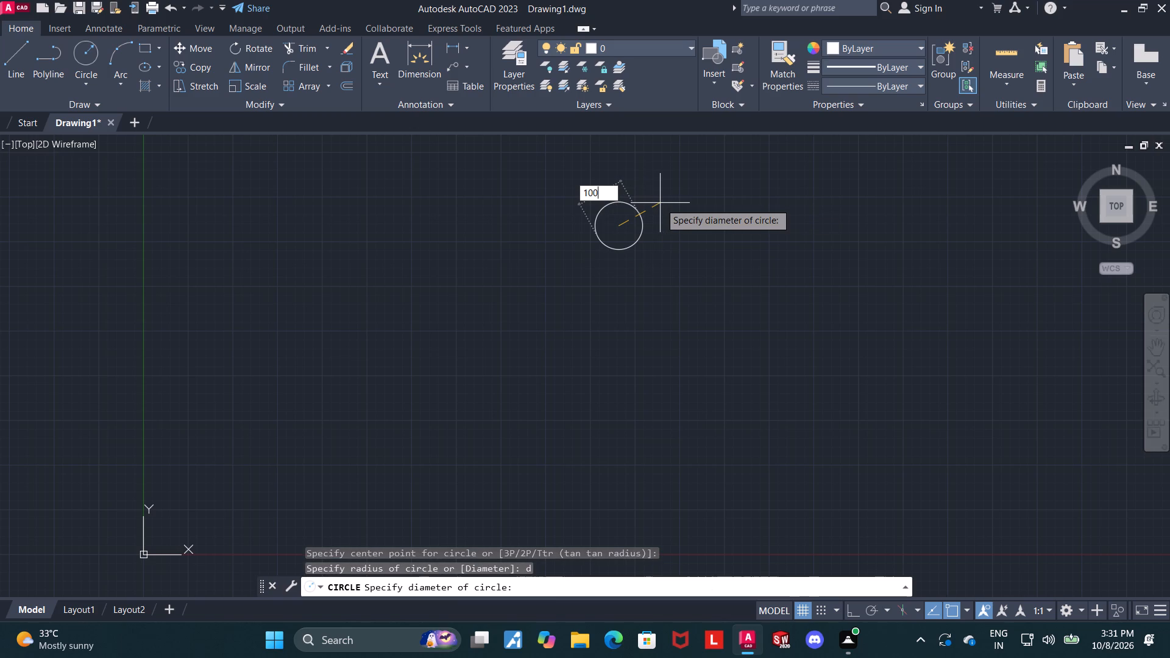
{"action": "key", "text": "Return"}
{"action": "key", "text": "Escape"}
Draw a concentric circle of diameter 80 inside the 100-diameter circle.
{"action": "scroll", "coordinate": [674, 271], "scroll_direction": "down", "scroll_amount": 1}
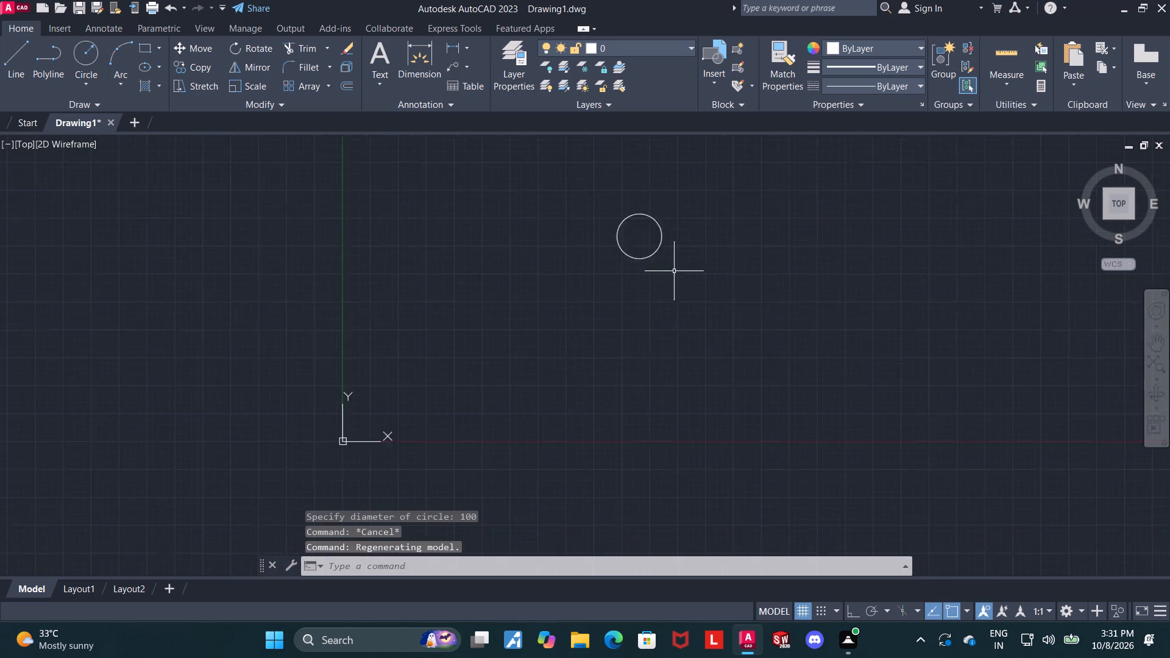
{"action": "scroll", "coordinate": [674, 271], "scroll_direction": "down", "scroll_amount": 1}
{"action": "scroll", "coordinate": [689, 235], "scroll_direction": "up", "scroll_amount": 3}
{"action": "left_click", "coordinate": [79, 48]}
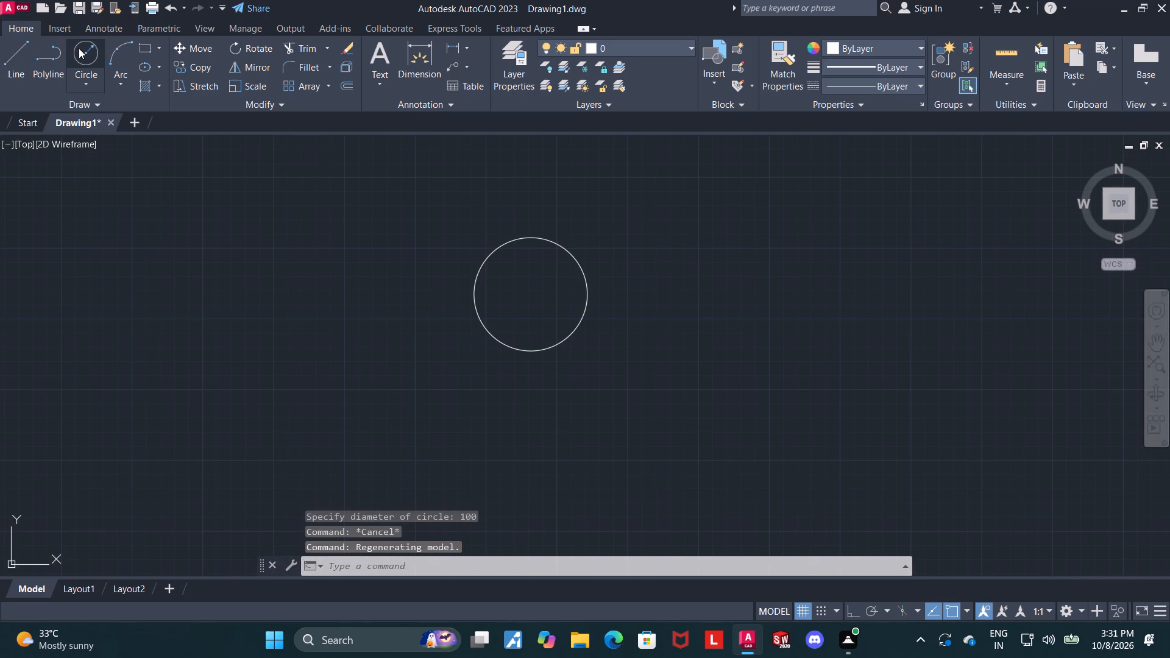
{"action": "left_click", "coordinate": [529, 292]}
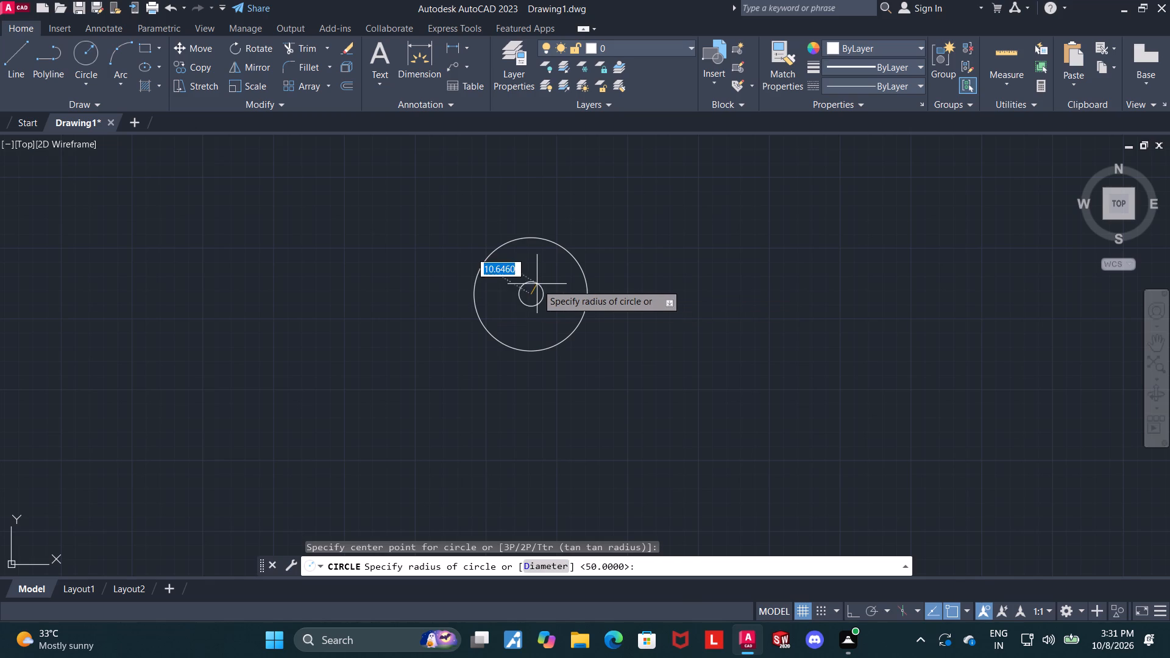
{"action": "key", "text": "d"}
{"action": "key", "text": "Return"}
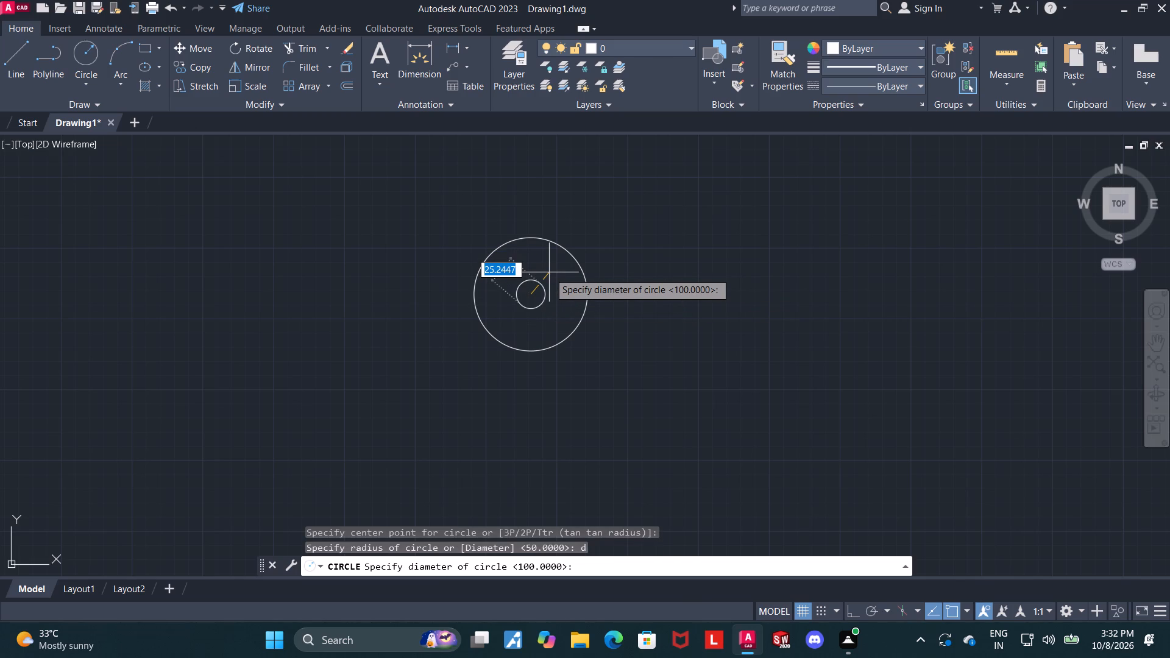
{"action": "type", "text": "80"}
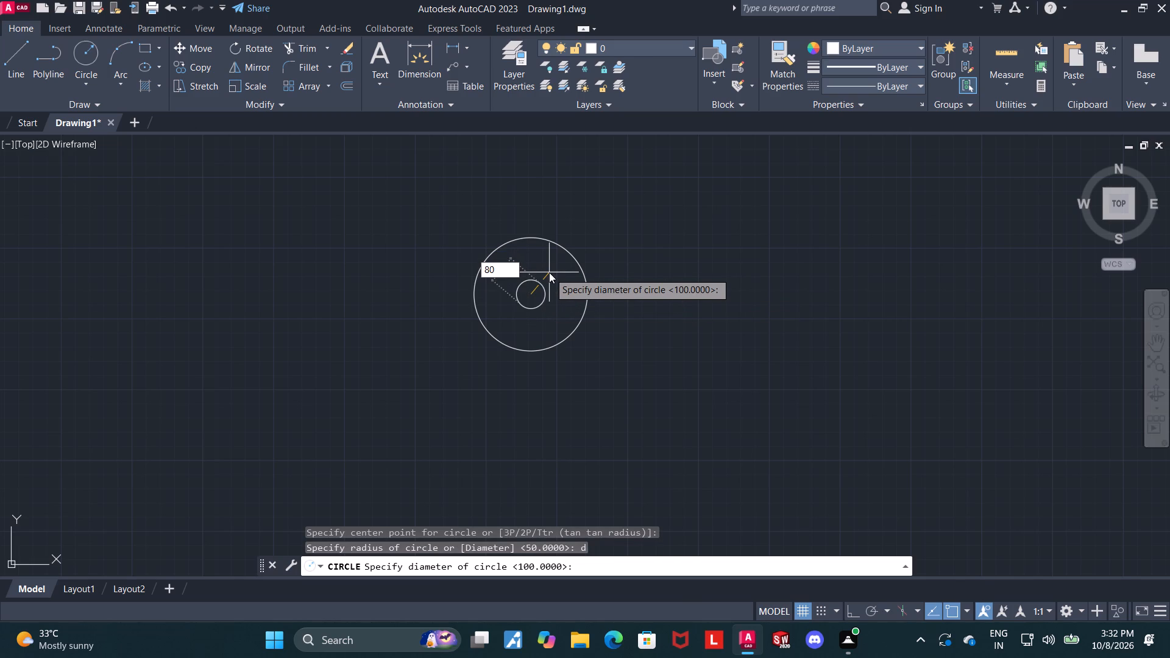
{"action": "key", "text": "Return"}
{"action": "key", "text": "Escape"}
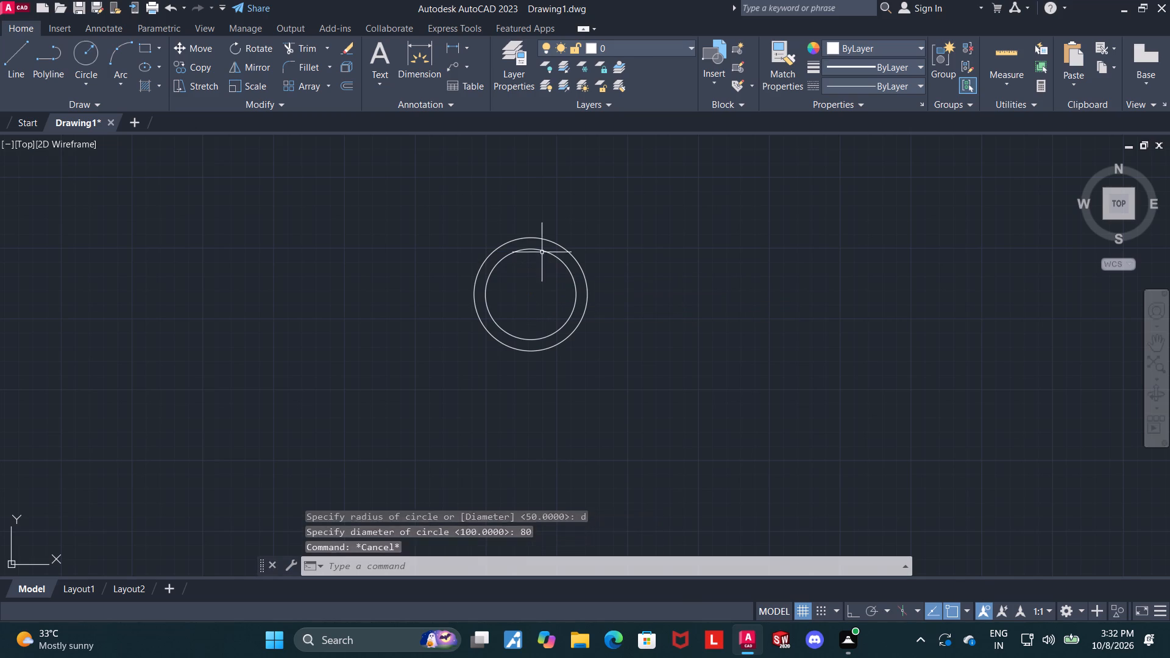
Draw another circle of radius 40 on the common centre of the two circles.
{"action": "scroll", "coordinate": [583, 292], "scroll_direction": "up", "scroll_amount": 1}
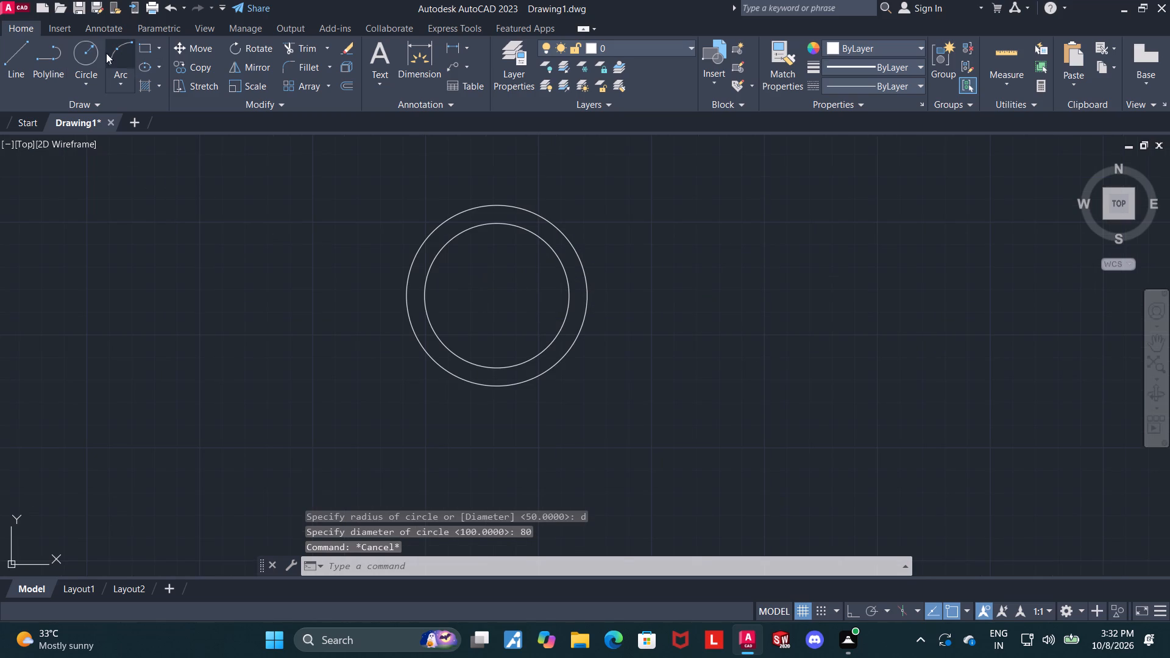
{"action": "left_click", "coordinate": [94, 51]}
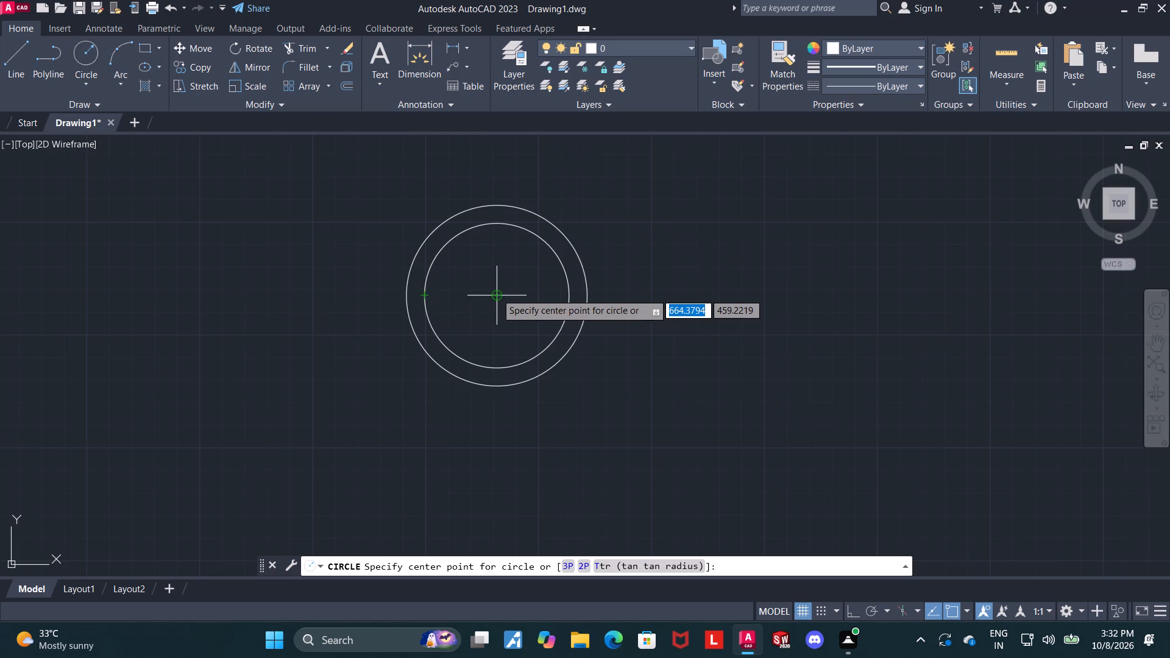
{"action": "left_click", "coordinate": [497, 293]}
{"action": "type", "text": "40"}
{"action": "key", "text": "Return"}
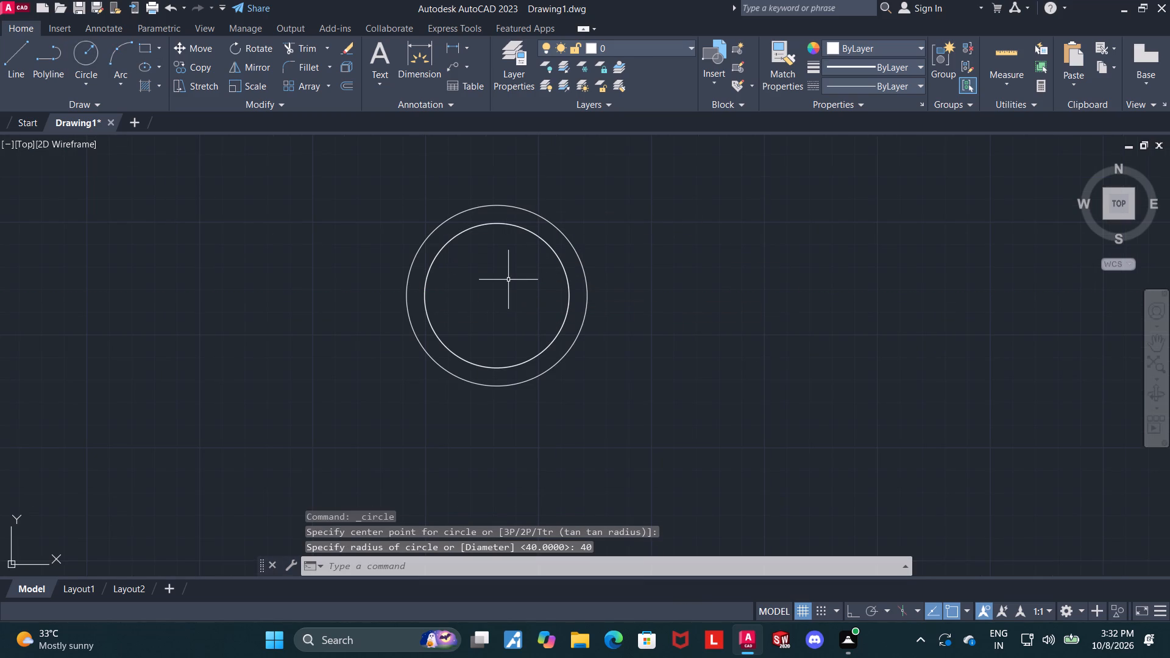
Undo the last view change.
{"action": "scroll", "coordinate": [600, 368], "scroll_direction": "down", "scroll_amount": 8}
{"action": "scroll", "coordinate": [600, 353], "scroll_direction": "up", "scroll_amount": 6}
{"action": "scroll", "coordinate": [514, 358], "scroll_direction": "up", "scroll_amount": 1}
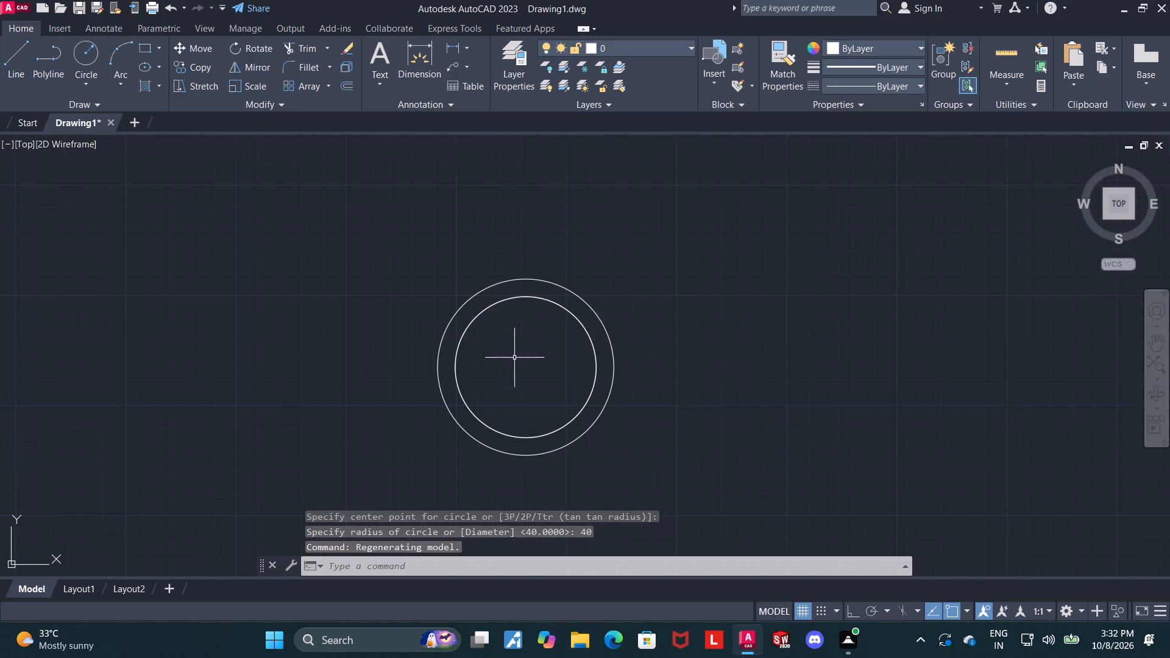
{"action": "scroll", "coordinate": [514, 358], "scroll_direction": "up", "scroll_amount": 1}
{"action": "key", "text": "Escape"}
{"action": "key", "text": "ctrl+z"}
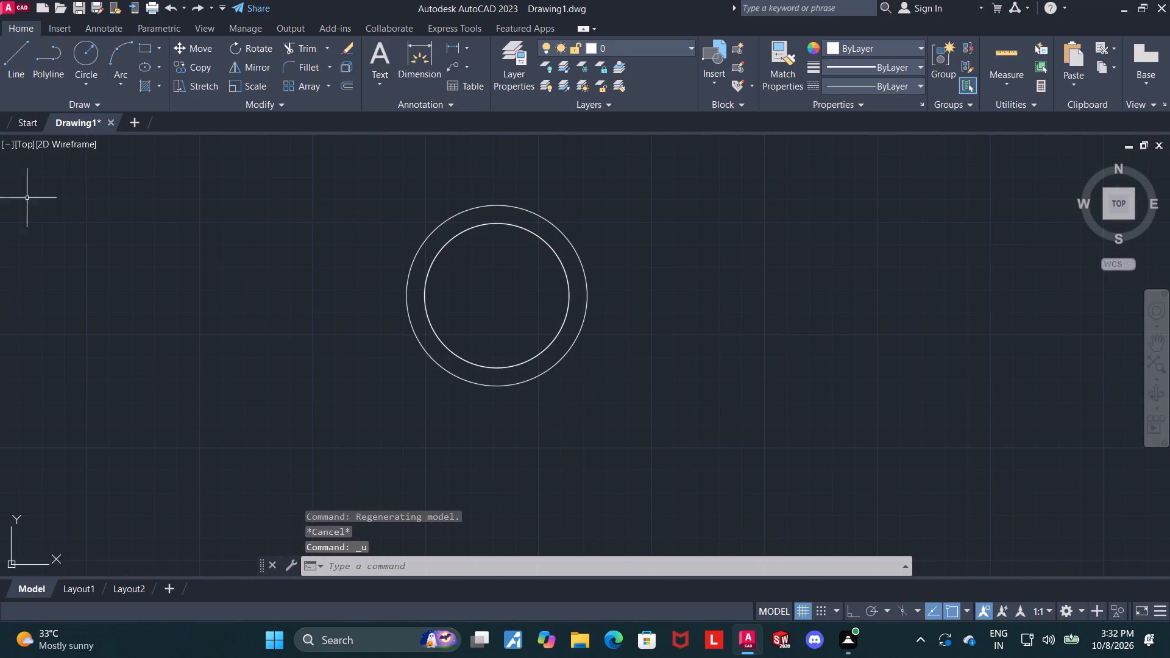
Draw a concentric circle of diameter 40 at the common centre.
{"action": "left_click", "coordinate": [90, 51]}
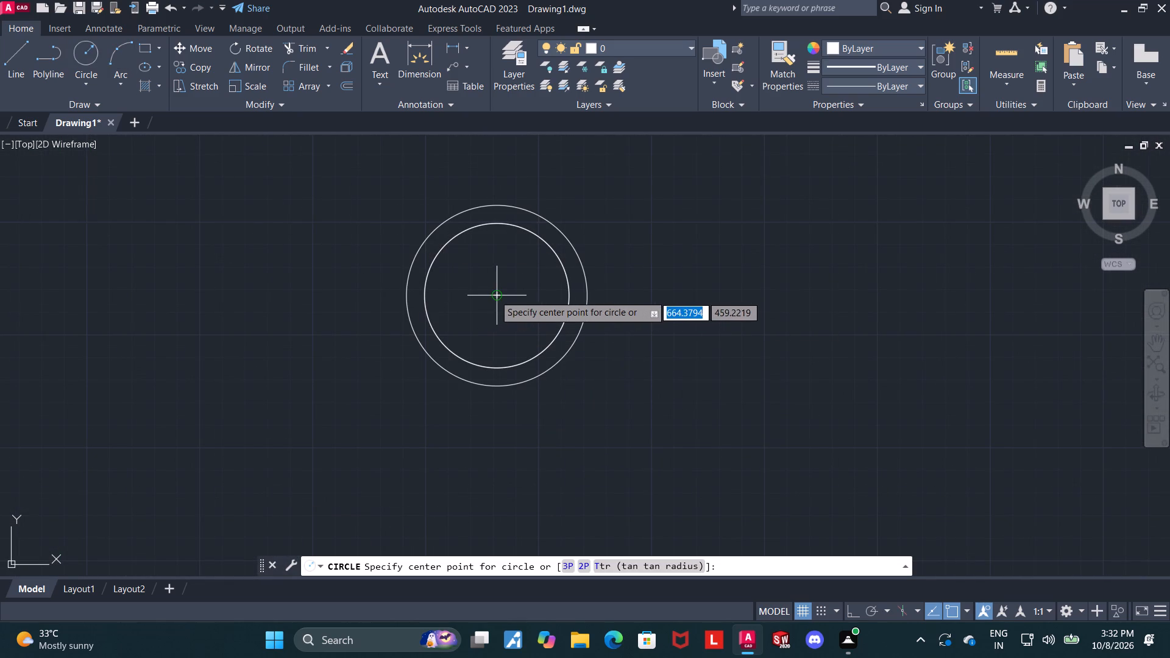
{"action": "left_click", "coordinate": [496, 295]}
{"action": "key", "text": "d"}
{"action": "key", "text": "Return"}
{"action": "type", "text": "40"}
{"action": "key", "text": "Return"}
{"action": "key", "text": "Escape"}
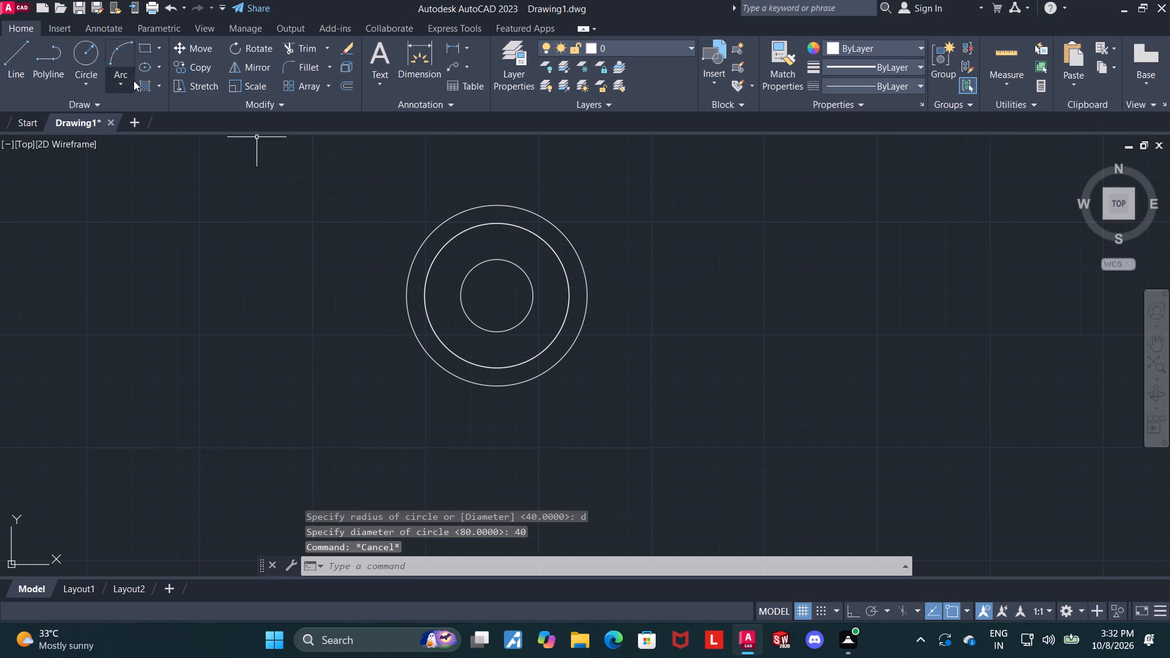
Draw a concentric circle of diameter 20 at the common centre.
{"action": "left_click", "coordinate": [93, 61]}
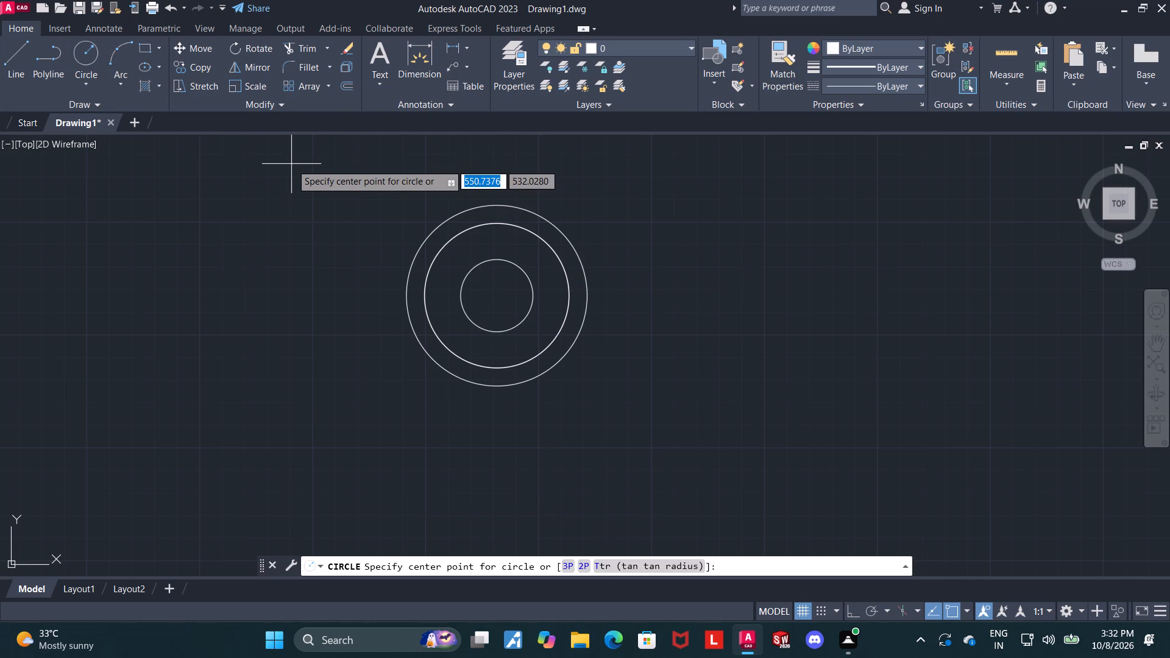
{"action": "scroll", "coordinate": [400, 253], "scroll_direction": "up", "scroll_amount": 2}
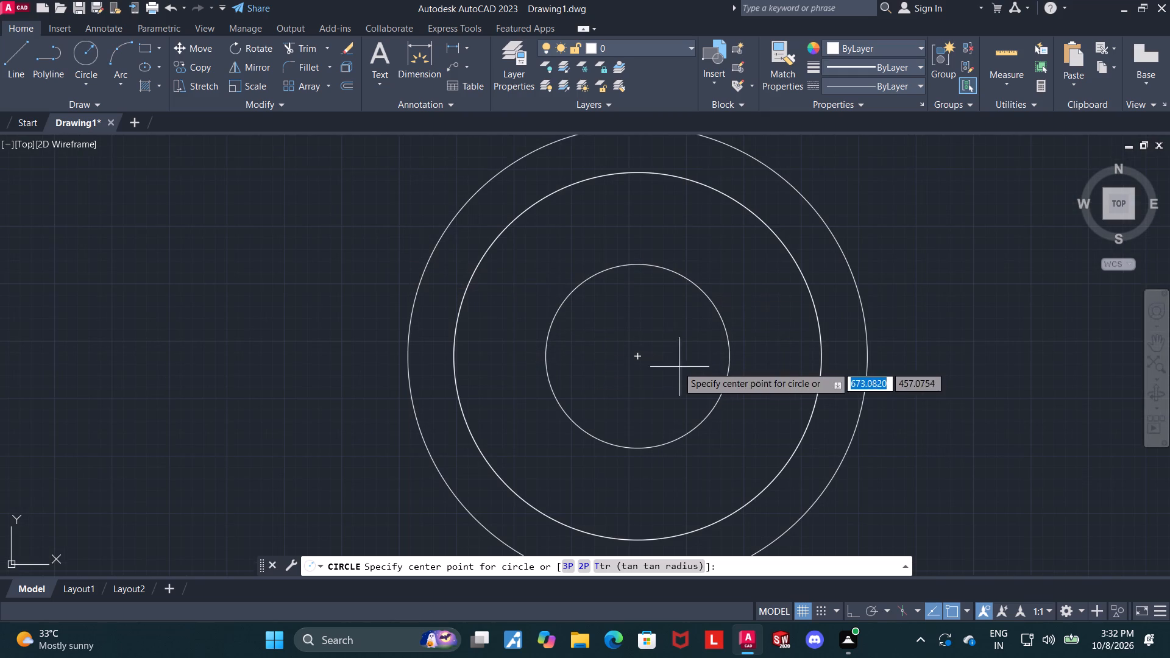
{"action": "left_click", "coordinate": [637, 353]}
{"action": "key", "text": "d"}
{"action": "key", "text": "Return"}
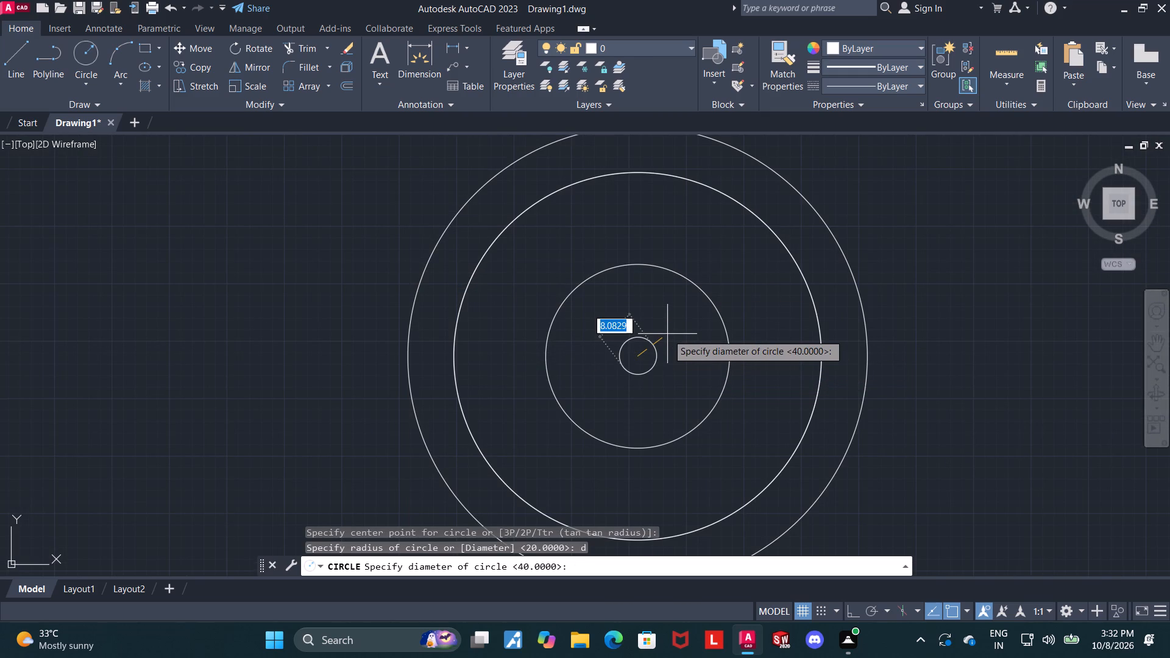
{"action": "type", "text": "20"}
{"action": "key", "text": "Return"}
{"action": "key", "text": "Escape"}
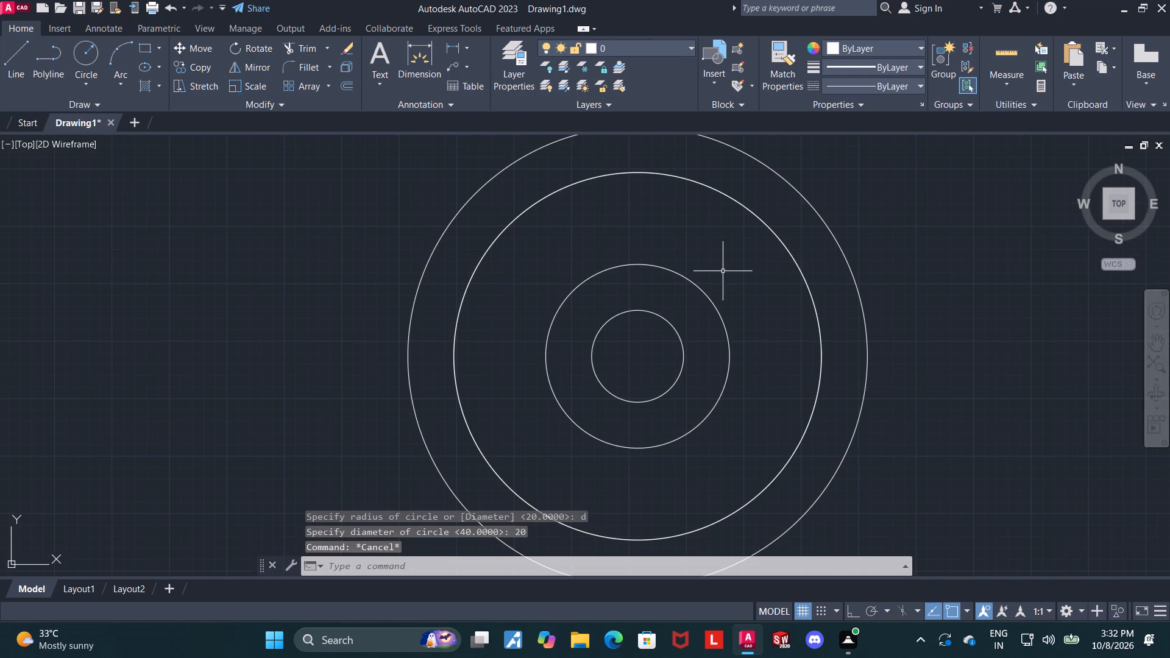
With Ortho on, draw a vertical line about 76 units long from the common centre upward past the outer circle.
{"action": "scroll", "coordinate": [723, 271], "scroll_direction": "down", "scroll_amount": 1}
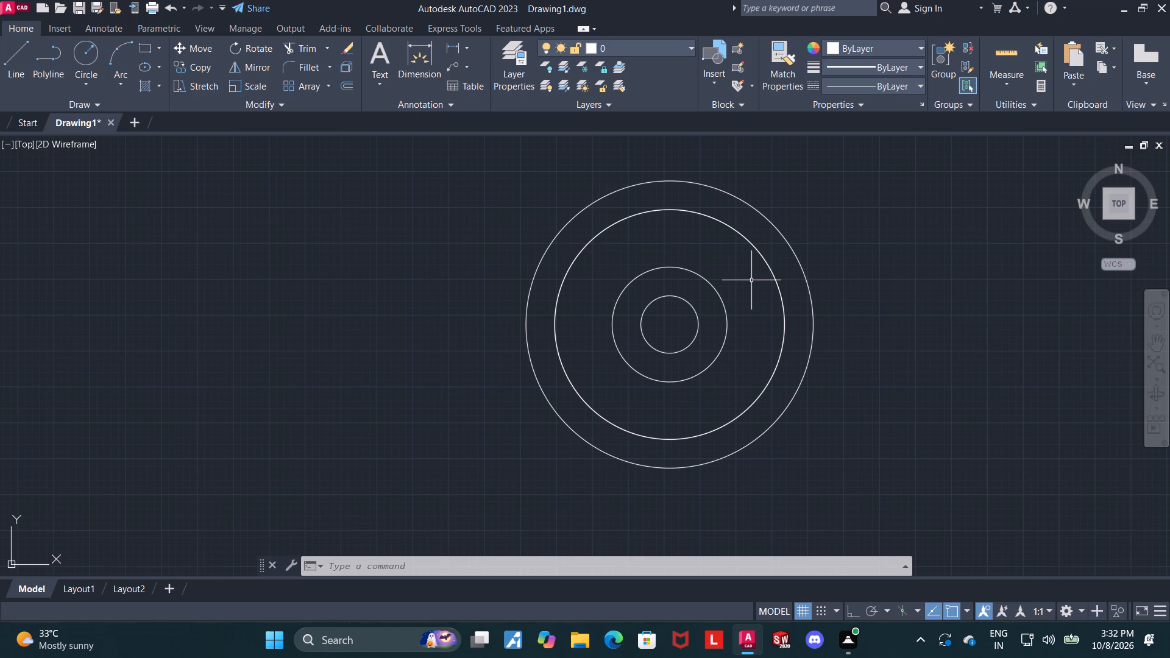
{"action": "left_click", "coordinate": [5, 49]}
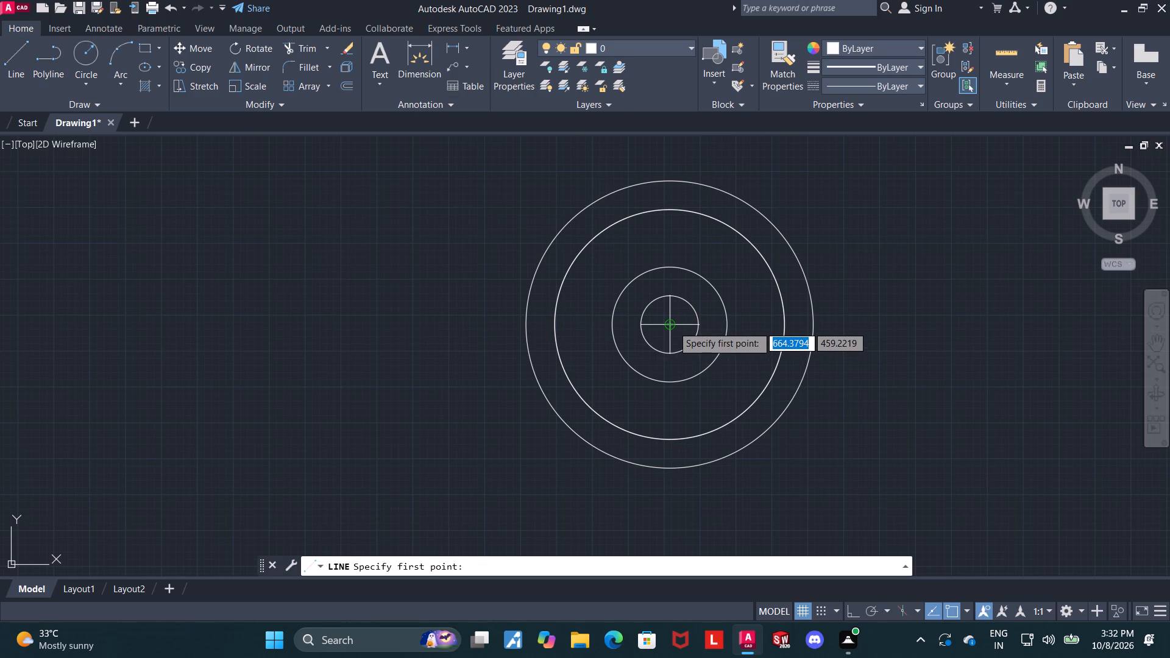
{"action": "left_click", "coordinate": [673, 326]}
{"action": "scroll", "coordinate": [687, 314], "scroll_direction": "down", "scroll_amount": 2}
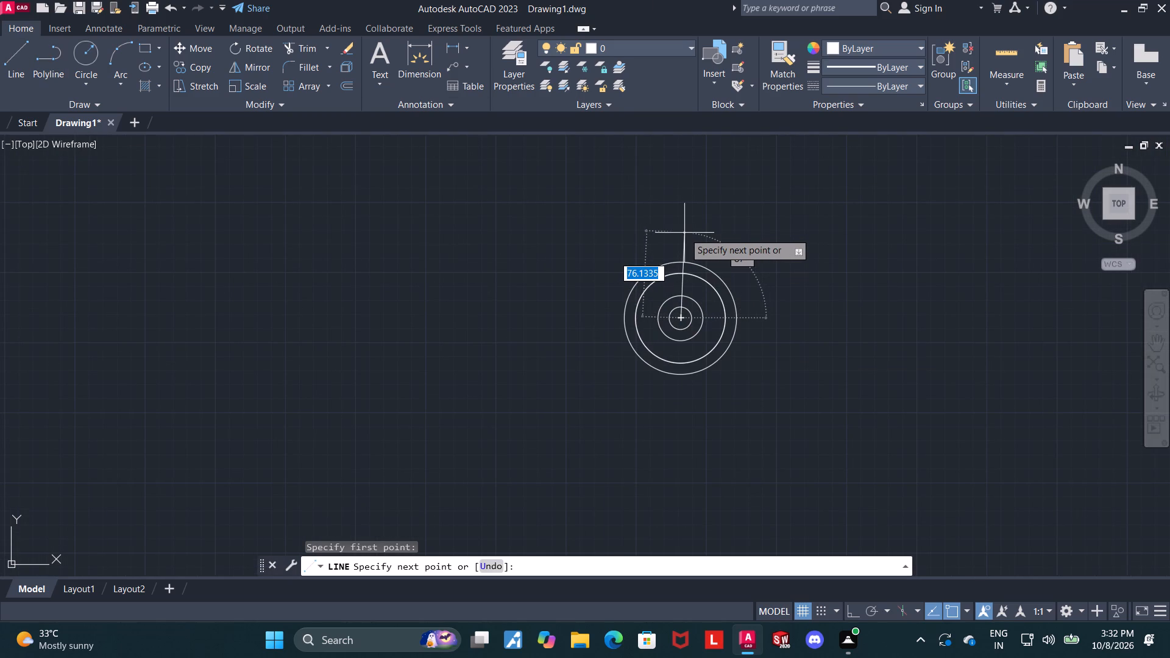
{"action": "key", "text": "F8"}
{"action": "left_click", "coordinate": [684, 233]}
{"action": "key", "text": "Escape"}
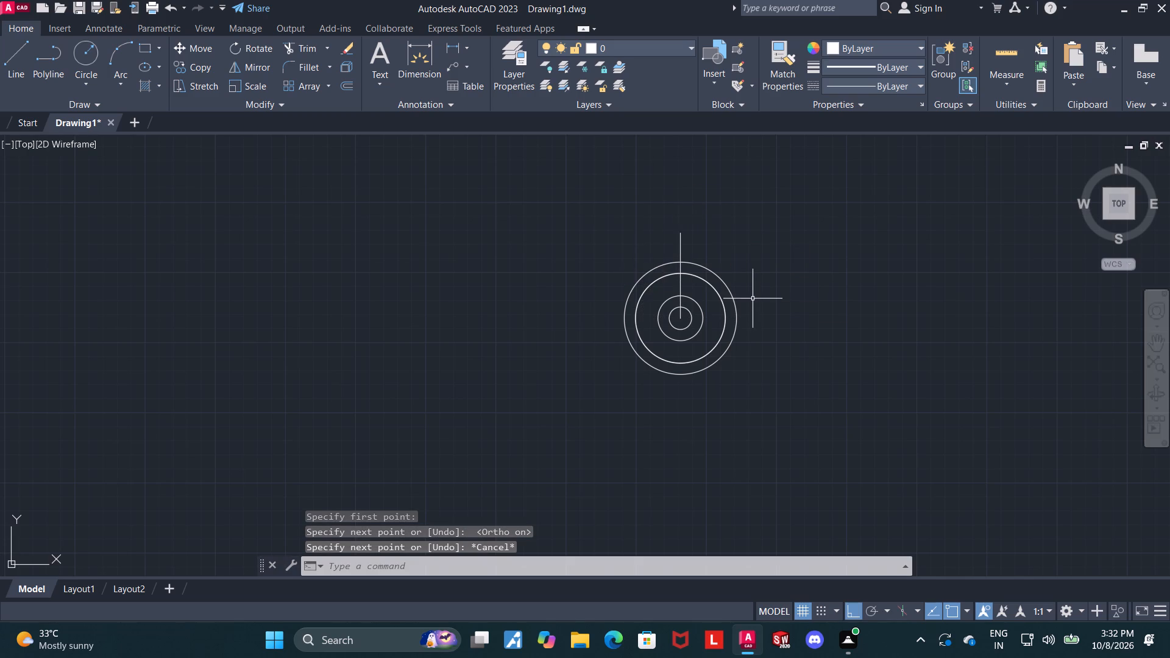
{"action": "scroll", "coordinate": [753, 299], "scroll_direction": "up", "scroll_amount": 1}
{"action": "scroll", "coordinate": [724, 350], "scroll_direction": "up", "scroll_amount": 1}
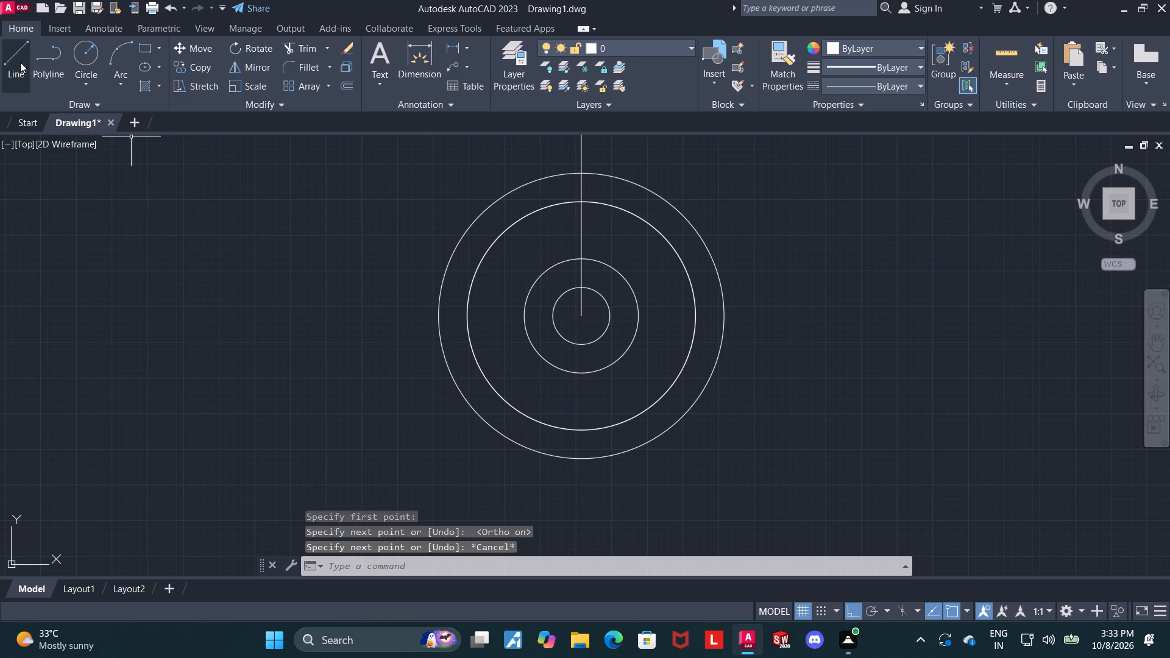
With Ortho off, draw a line 80 units long at 45° from the common centre.
{"action": "left_click", "coordinate": [20, 62]}
{"action": "scroll", "coordinate": [581, 316], "scroll_direction": "up", "scroll_amount": 1}
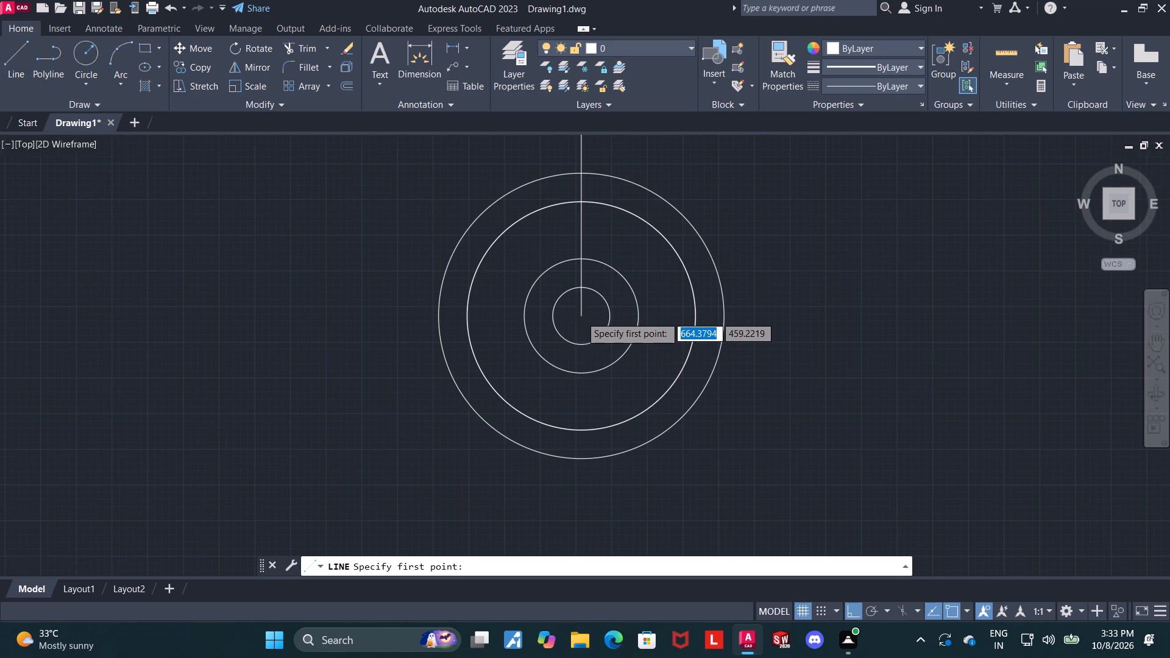
{"action": "left_click", "coordinate": [580, 315]}
{"action": "scroll", "coordinate": [580, 315], "scroll_direction": "down", "scroll_amount": 2}
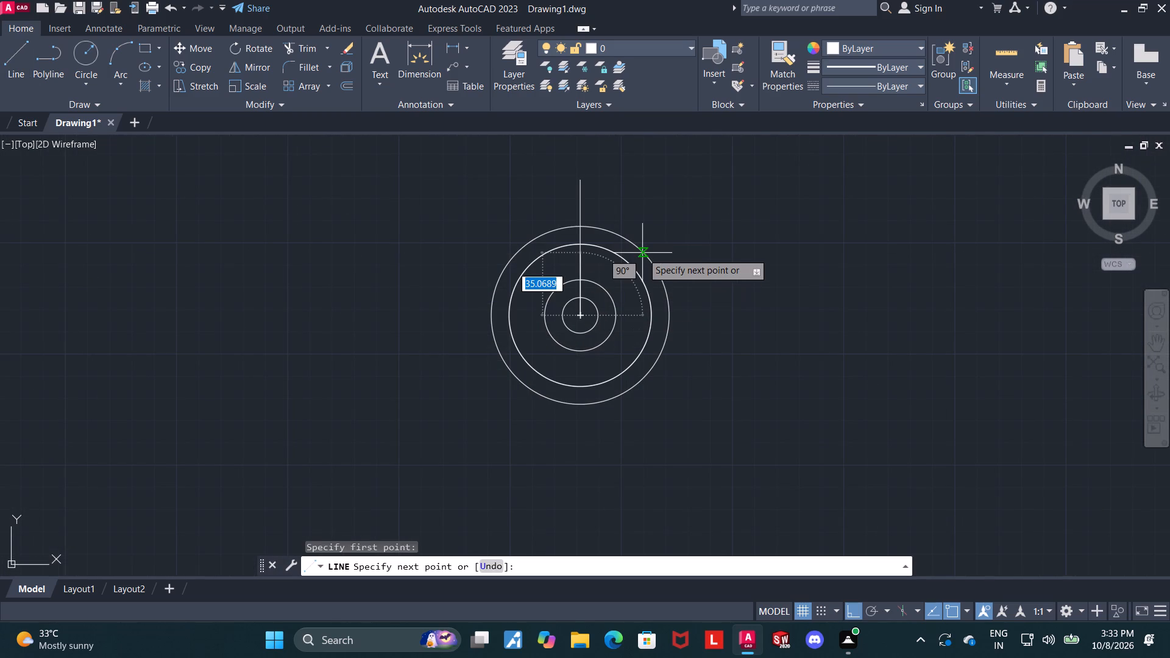
{"action": "scroll", "coordinate": [634, 258], "scroll_direction": "up", "scroll_amount": 2}
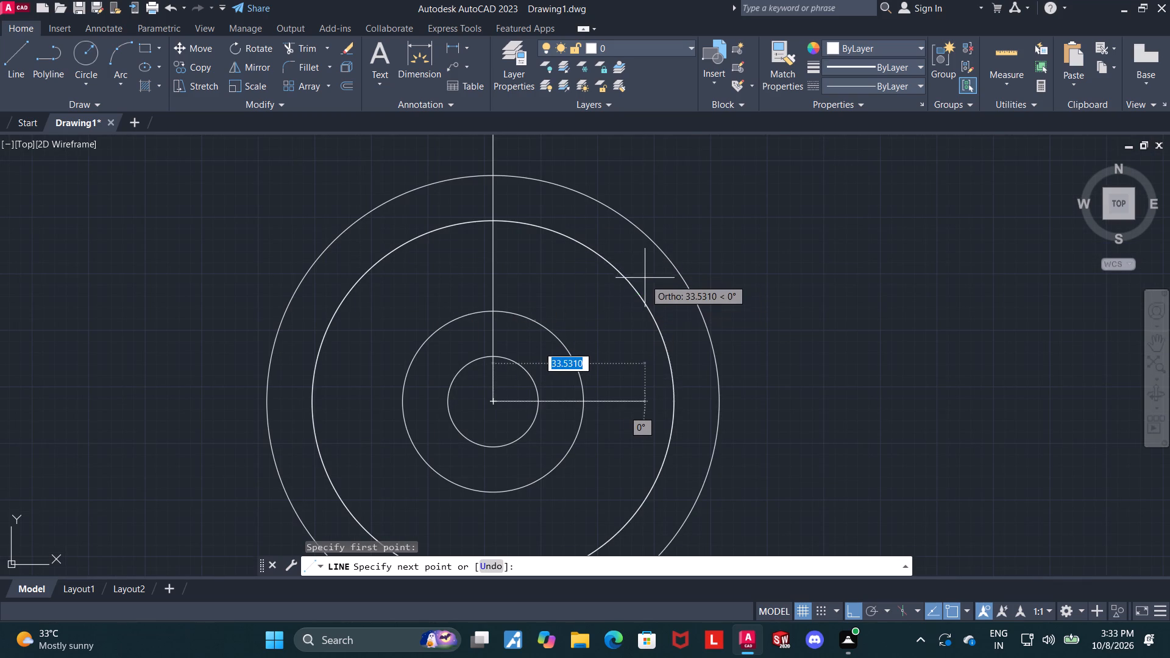
{"action": "key", "text": "F8"}
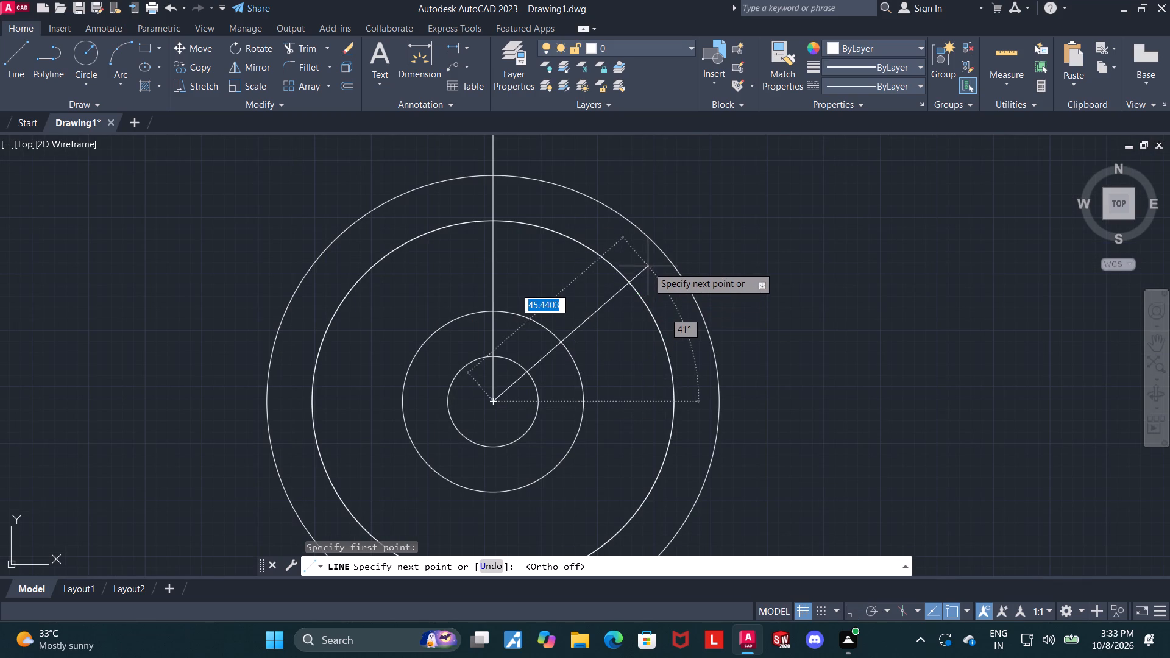
{"action": "type", "text": "45"}
{"action": "key", "text": "BackSpace"}
{"action": "key", "text": "BackSpace"}
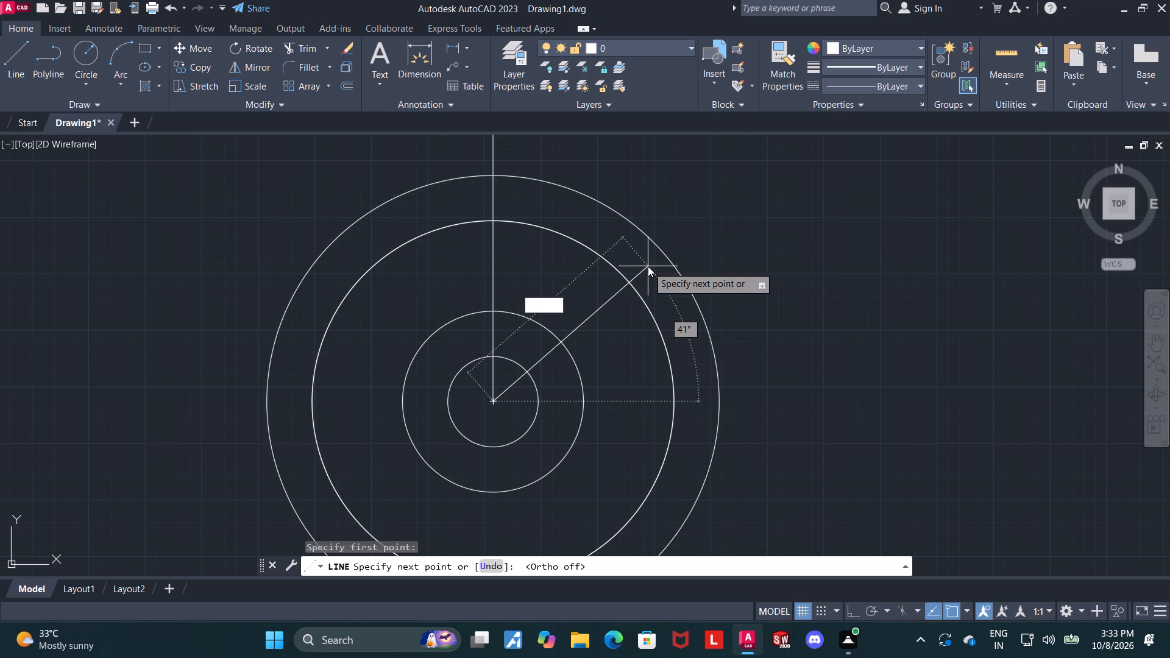
{"action": "type", "text": "80"}
{"action": "key", "text": "Tab"}
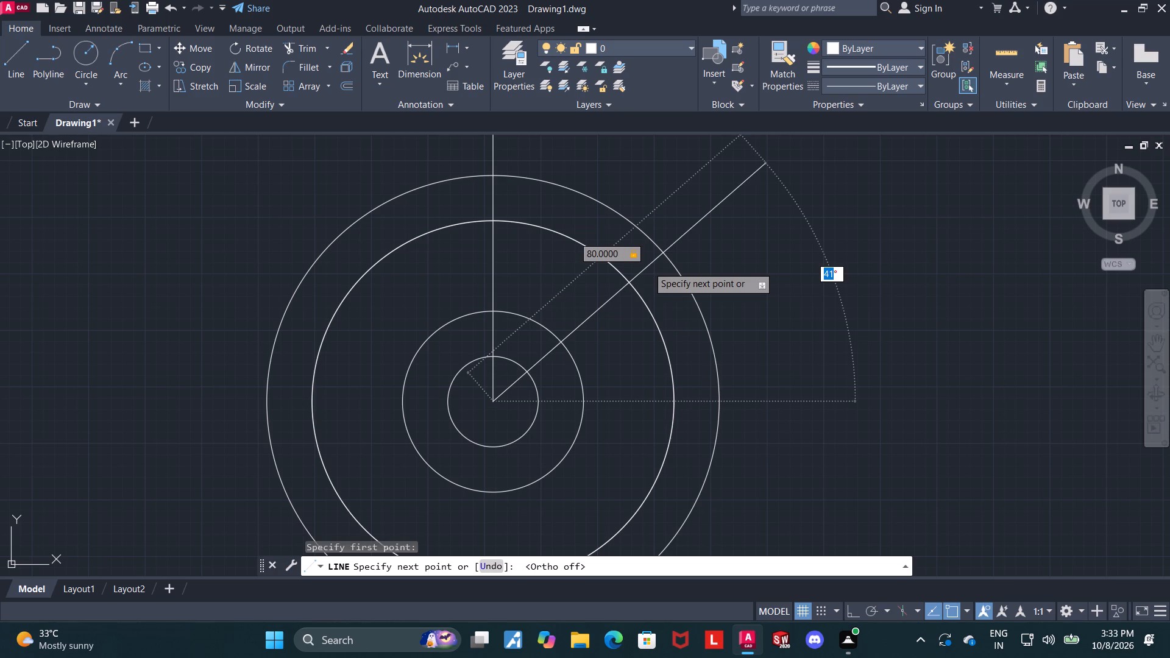
{"action": "type", "text": "45"}
{"action": "key", "text": "Return"}
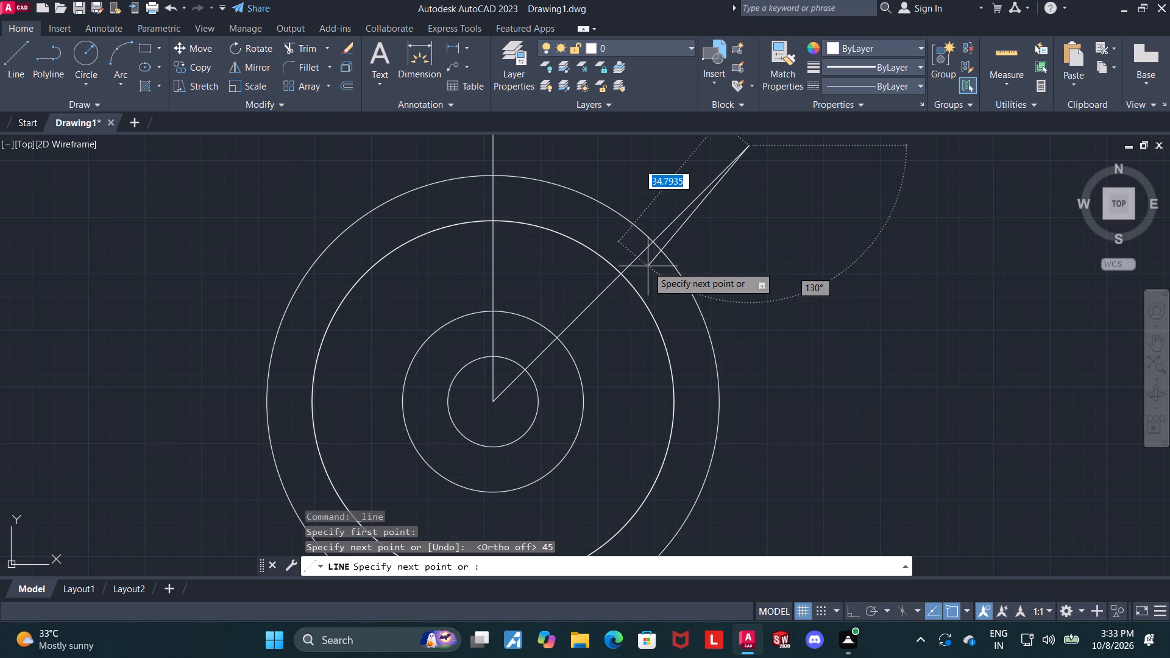
{"action": "key", "text": "Escape"}
{"action": "key", "text": "Escape"}
{"action": "key", "text": "Escape"}
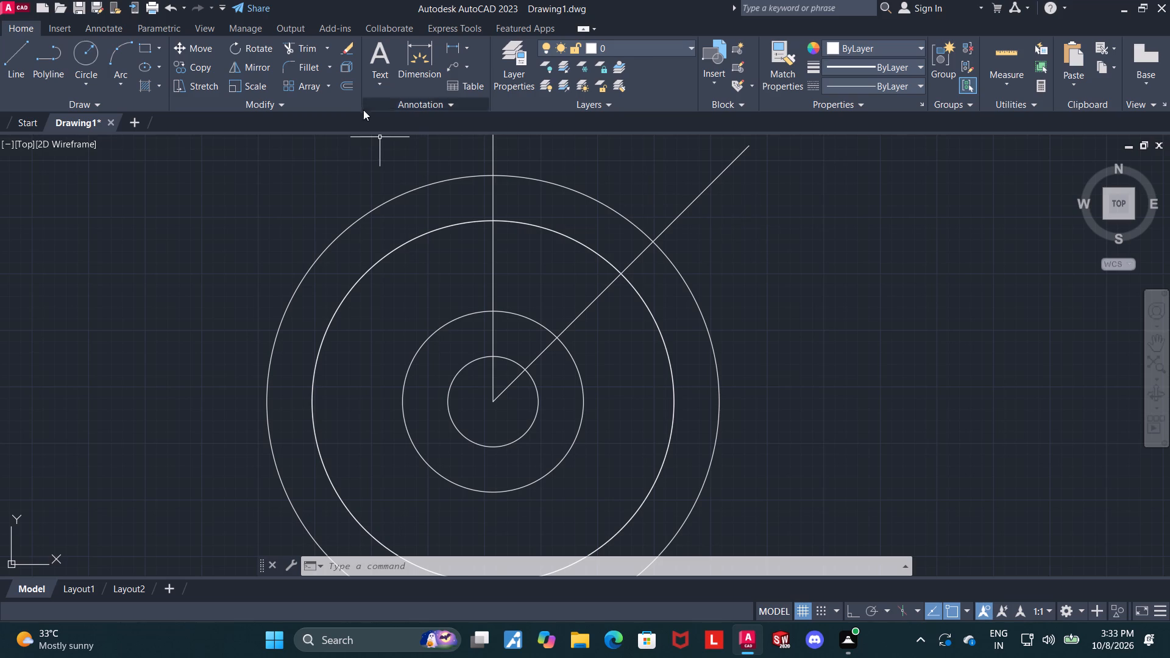
Trim the 45° line beyond the diameter 80 circle and between the diameter 40 and 20 circles.
{"action": "left_click", "coordinate": [299, 43]}
{"action": "left_click_drag", "start_coordinate": [728, 188], "coordinate": [698, 173]}
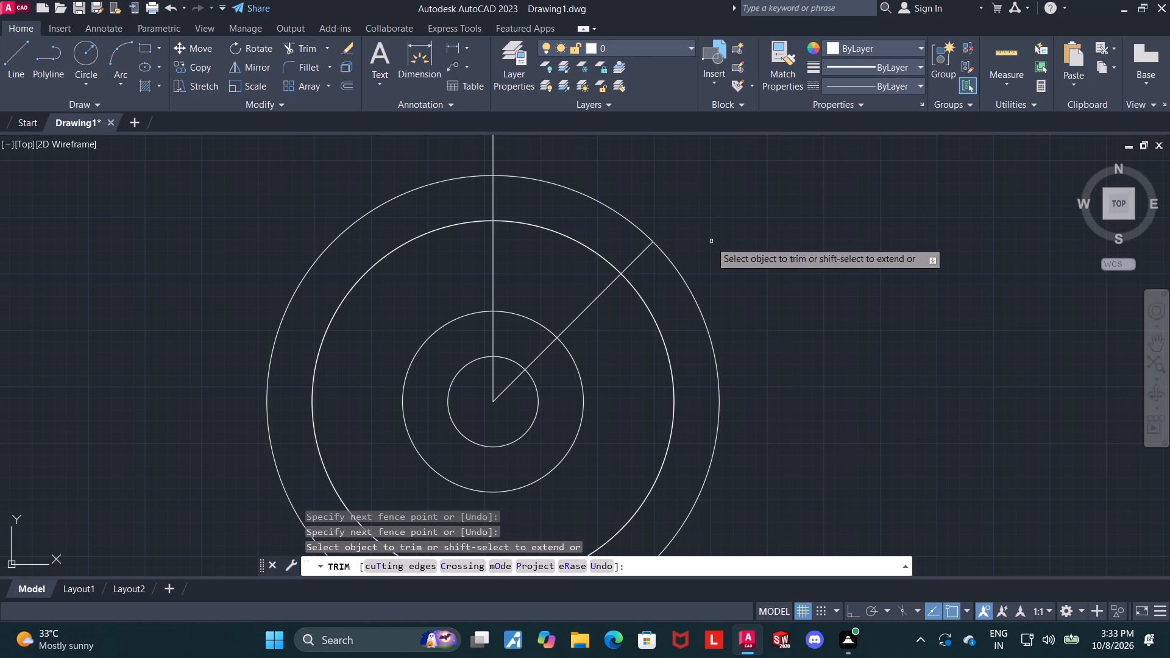
{"action": "key", "text": "Escape"}
{"action": "key", "text": "Escape"}
{"action": "left_click", "coordinate": [308, 46]}
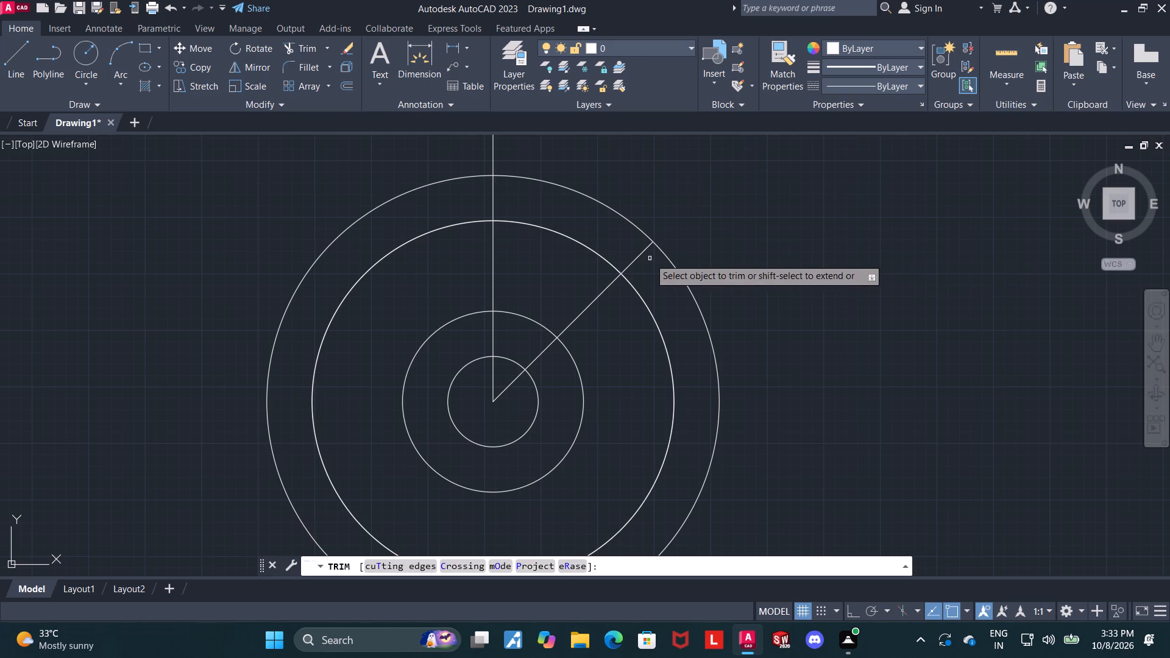
{"action": "left_click_drag", "start_coordinate": [643, 262], "coordinate": [628, 239]}
{"action": "left_click_drag", "start_coordinate": [537, 362], "coordinate": [507, 314]}
{"action": "key", "text": "Escape"}
{"action": "key", "text": "Escape"}
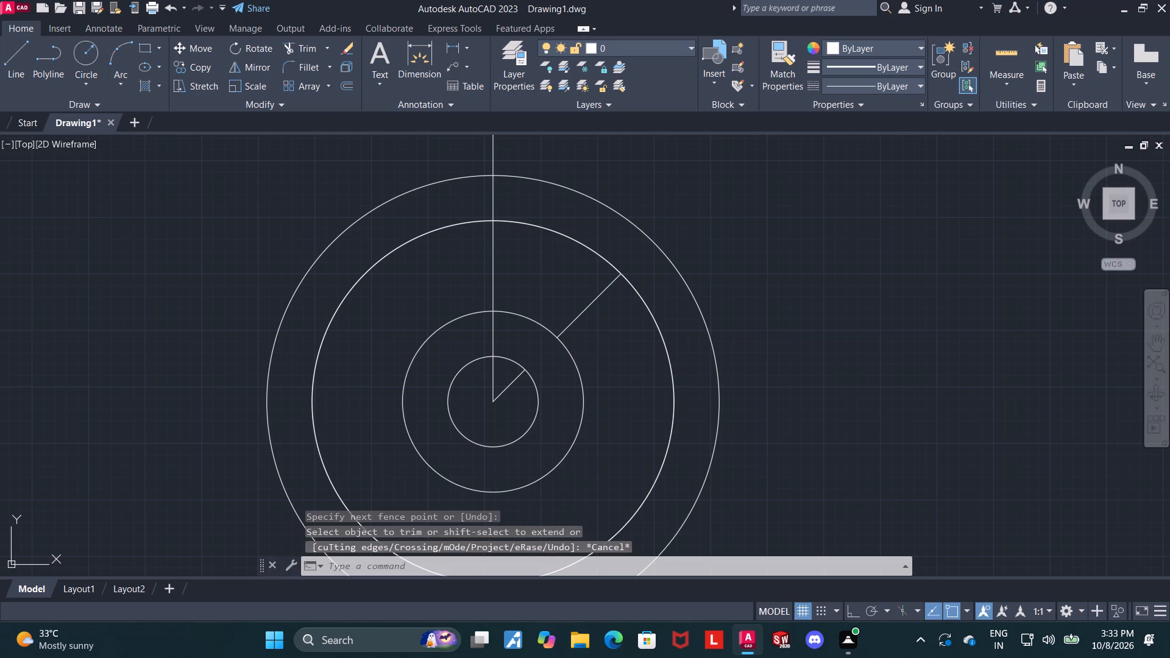
{"action": "key", "text": "Escape"}
Offset the 45° segment between the diameter 40 and 80 circles by 5 to both sides.
{"action": "left_click", "coordinate": [586, 303]}
{"action": "key", "text": "Escape"}
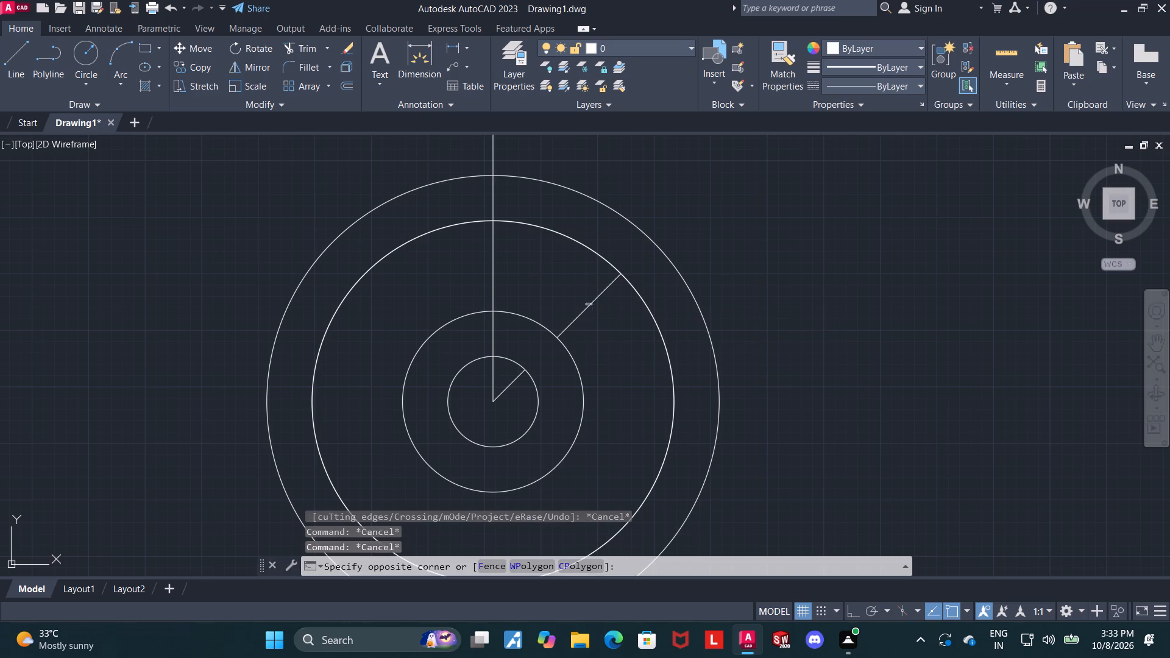
{"action": "left_click", "coordinate": [592, 305]}
{"action": "type", "text": "OFFSET"}
{"action": "key", "text": "Return"}
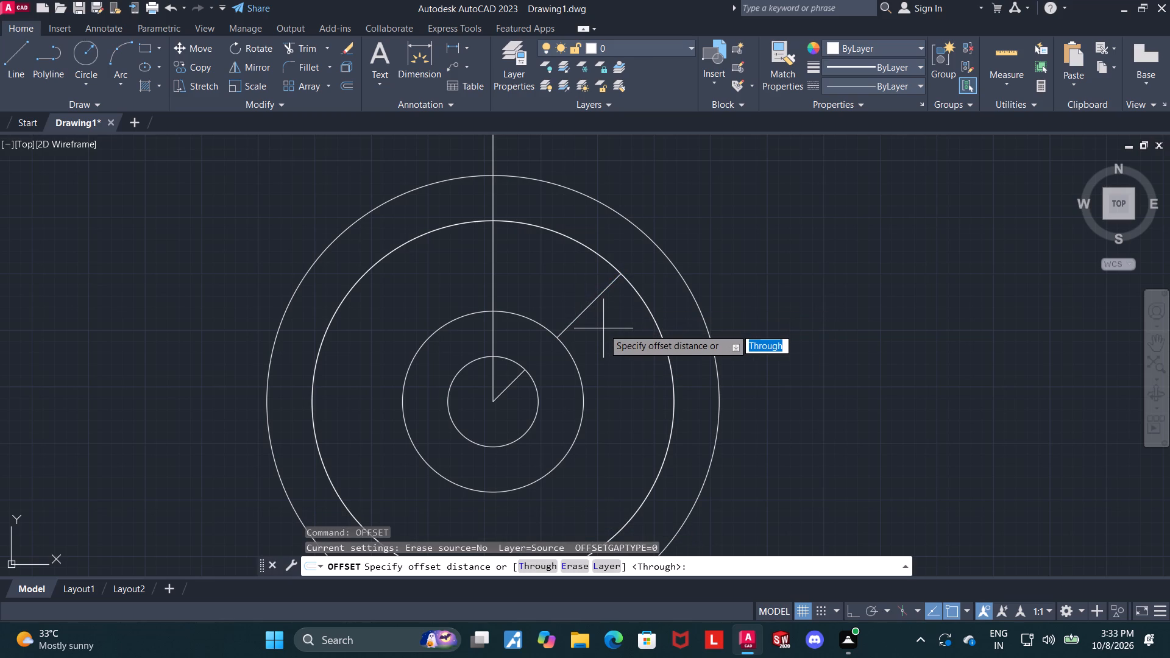
{"action": "key", "text": "5"}
{"action": "key", "text": "Return"}
{"action": "left_click", "coordinate": [618, 337]}
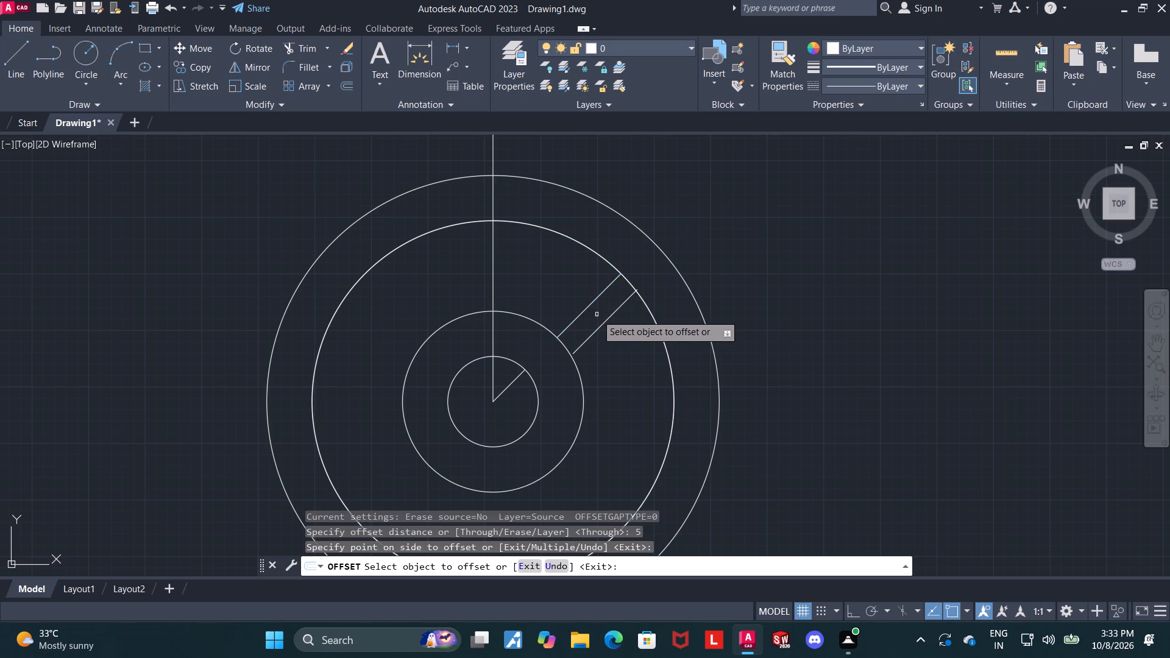
{"action": "left_click", "coordinate": [590, 307]}
{"action": "left_click", "coordinate": [580, 292]}
{"action": "key", "text": "Escape"}
{"action": "key", "text": "Escape"}
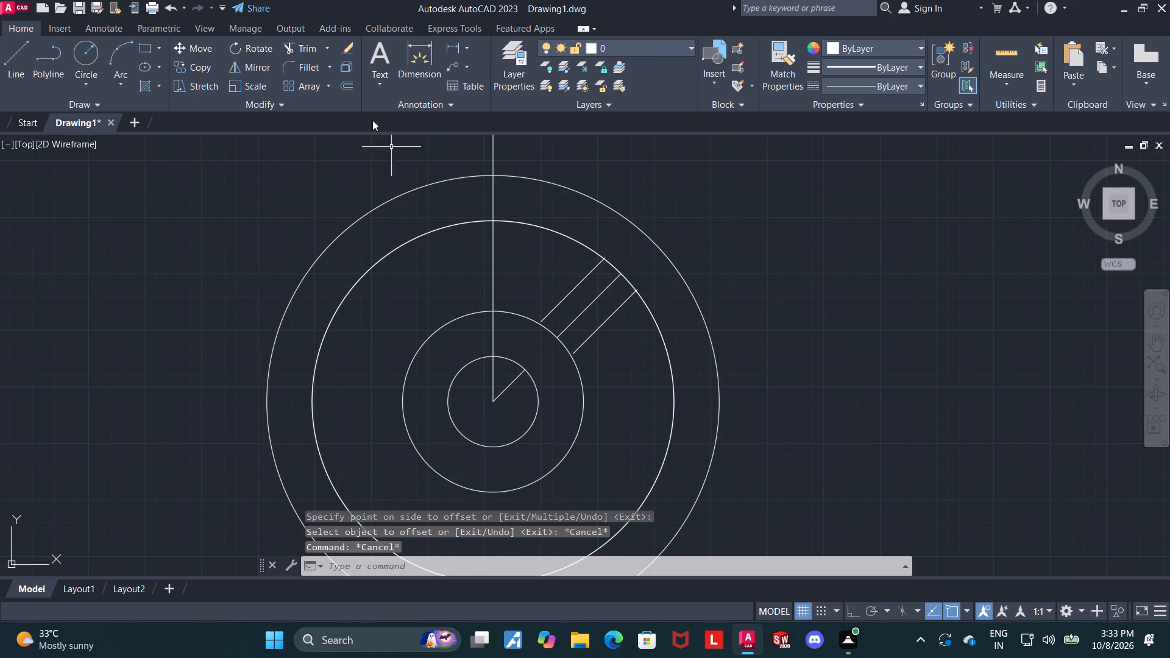
Extend the inner ends of both offset lines to the diameter 40 circle.
{"action": "left_click", "coordinate": [328, 48]}
{"action": "left_click", "coordinate": [328, 67]}
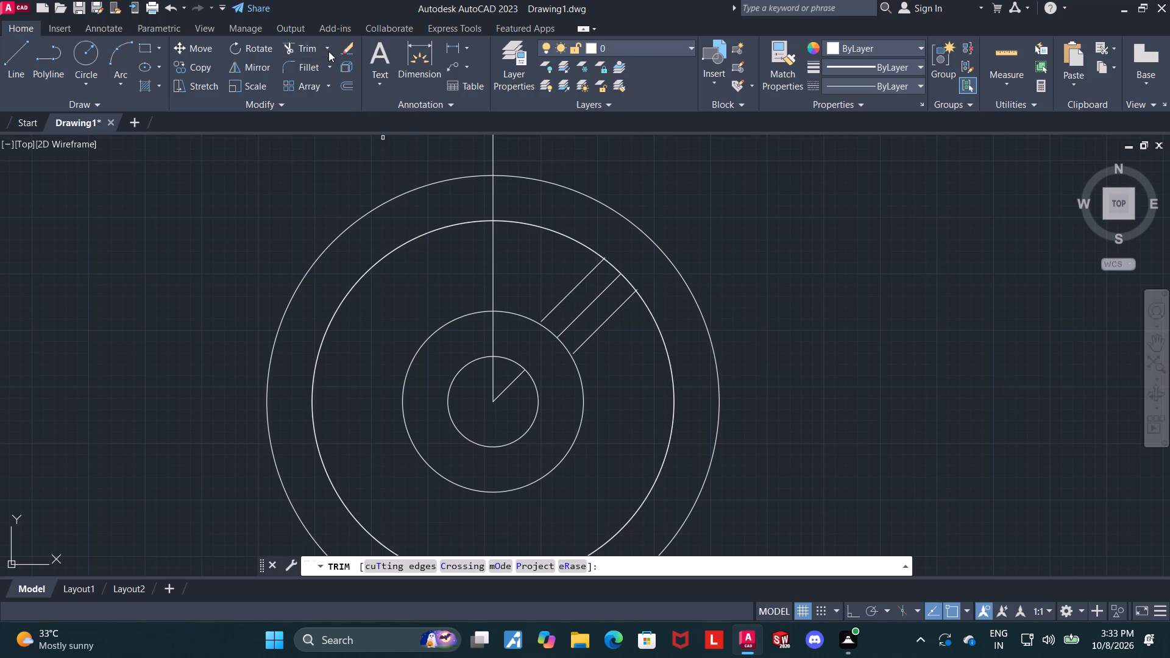
{"action": "left_click", "coordinate": [328, 51]}
{"action": "left_click", "coordinate": [321, 101]}
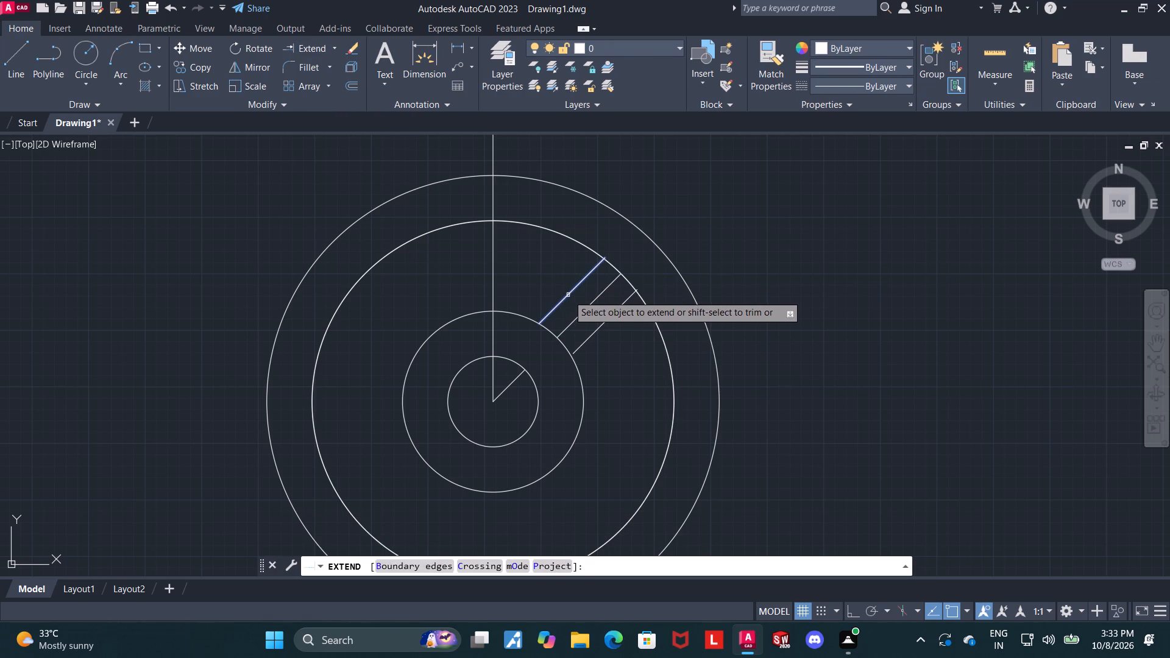
{"action": "left_click", "coordinate": [568, 295]}
{"action": "left_click", "coordinate": [594, 334]}
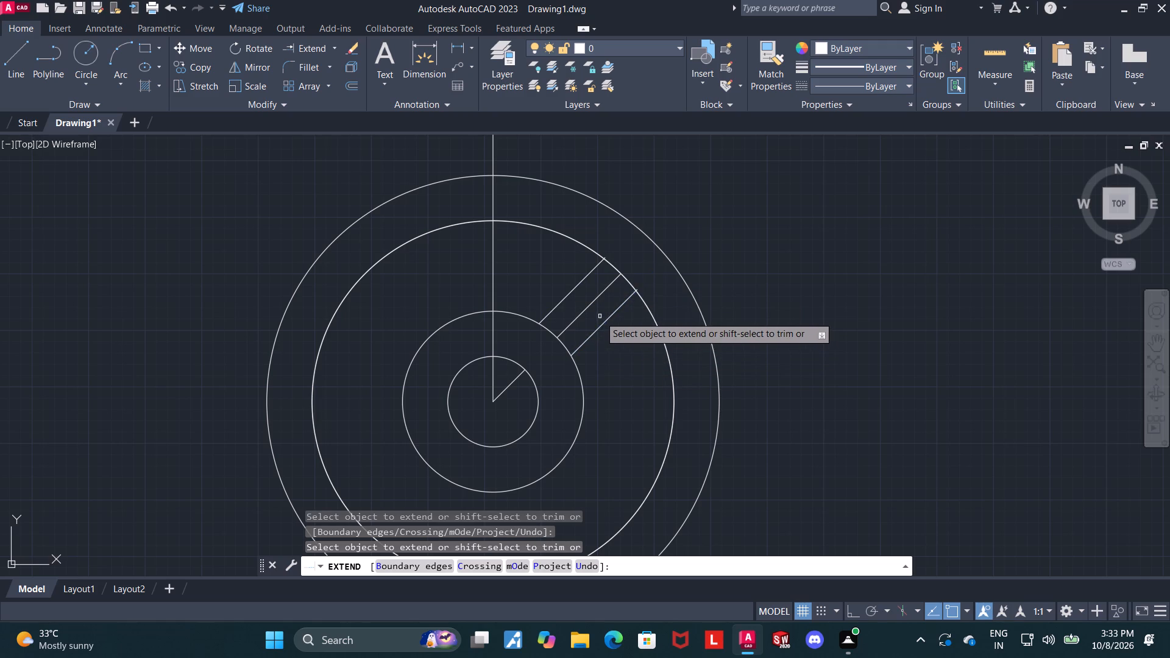
{"action": "scroll", "coordinate": [600, 316], "scroll_direction": "up", "scroll_amount": 3}
{"action": "key", "text": "Escape"}
{"action": "scroll", "coordinate": [601, 289], "scroll_direction": "down", "scroll_amount": 2}
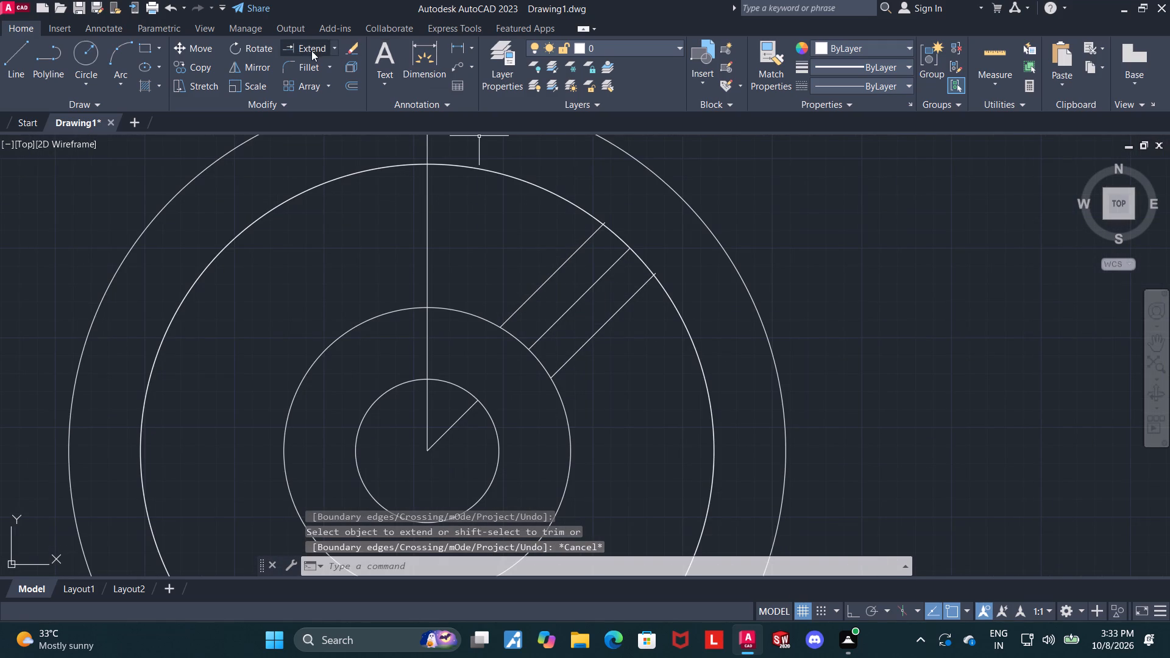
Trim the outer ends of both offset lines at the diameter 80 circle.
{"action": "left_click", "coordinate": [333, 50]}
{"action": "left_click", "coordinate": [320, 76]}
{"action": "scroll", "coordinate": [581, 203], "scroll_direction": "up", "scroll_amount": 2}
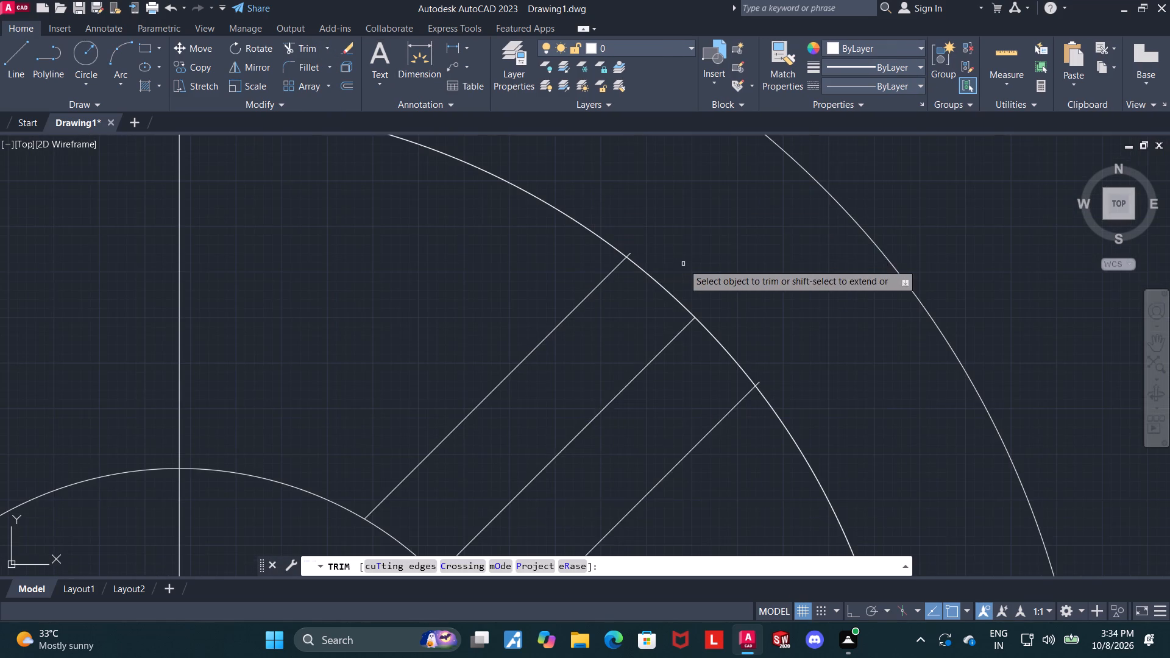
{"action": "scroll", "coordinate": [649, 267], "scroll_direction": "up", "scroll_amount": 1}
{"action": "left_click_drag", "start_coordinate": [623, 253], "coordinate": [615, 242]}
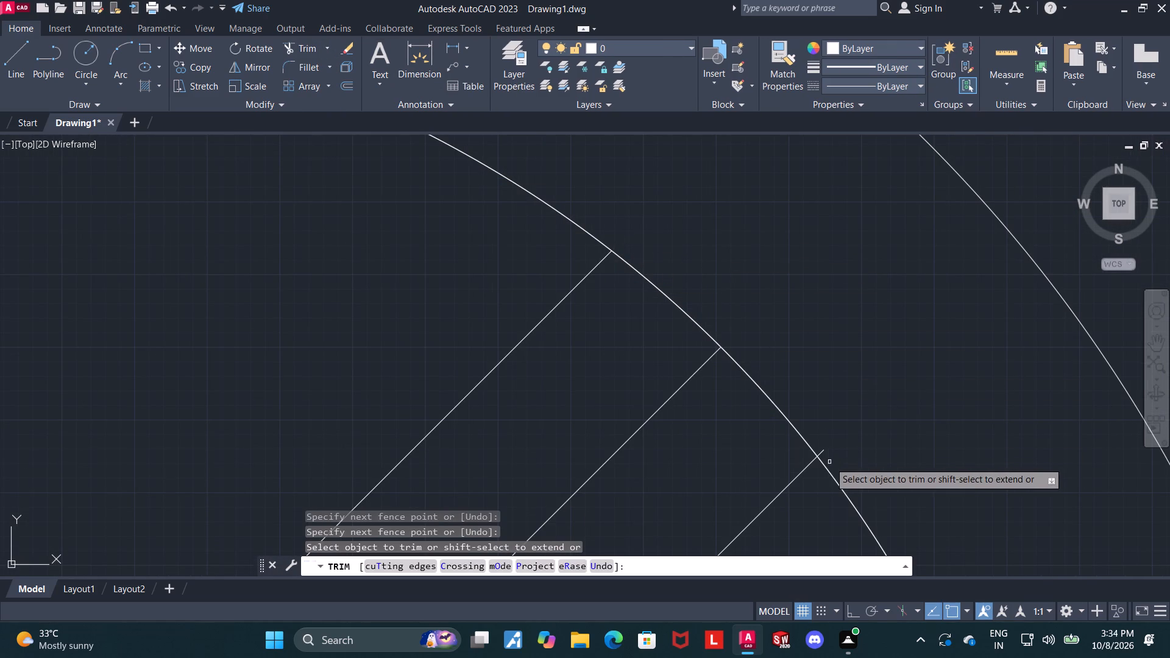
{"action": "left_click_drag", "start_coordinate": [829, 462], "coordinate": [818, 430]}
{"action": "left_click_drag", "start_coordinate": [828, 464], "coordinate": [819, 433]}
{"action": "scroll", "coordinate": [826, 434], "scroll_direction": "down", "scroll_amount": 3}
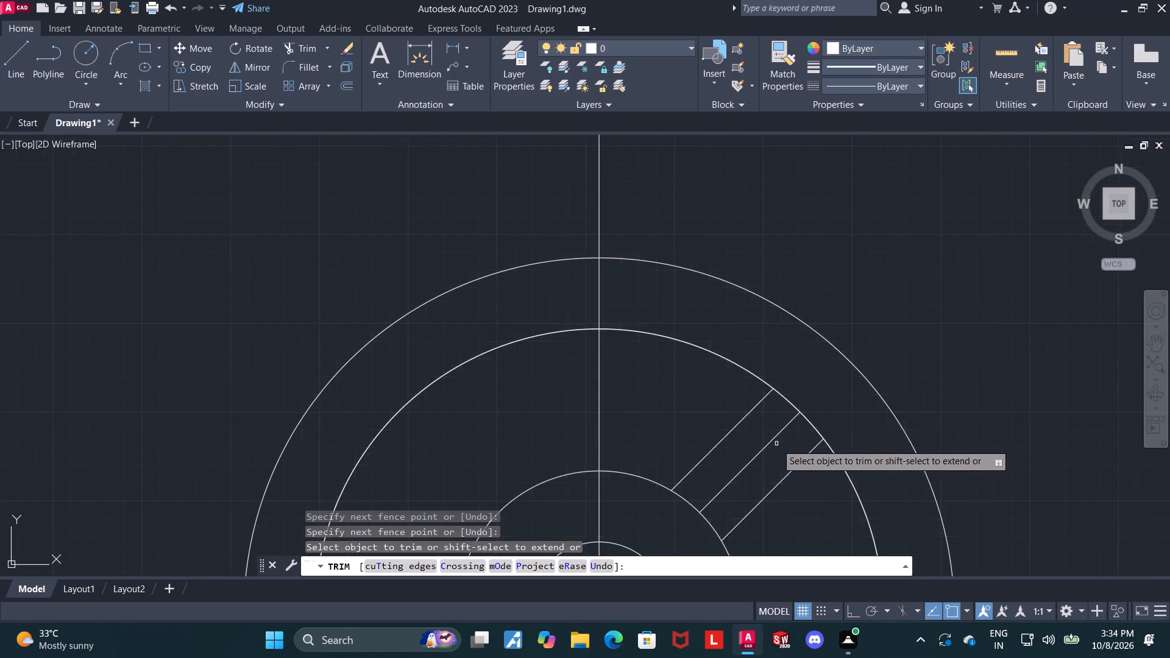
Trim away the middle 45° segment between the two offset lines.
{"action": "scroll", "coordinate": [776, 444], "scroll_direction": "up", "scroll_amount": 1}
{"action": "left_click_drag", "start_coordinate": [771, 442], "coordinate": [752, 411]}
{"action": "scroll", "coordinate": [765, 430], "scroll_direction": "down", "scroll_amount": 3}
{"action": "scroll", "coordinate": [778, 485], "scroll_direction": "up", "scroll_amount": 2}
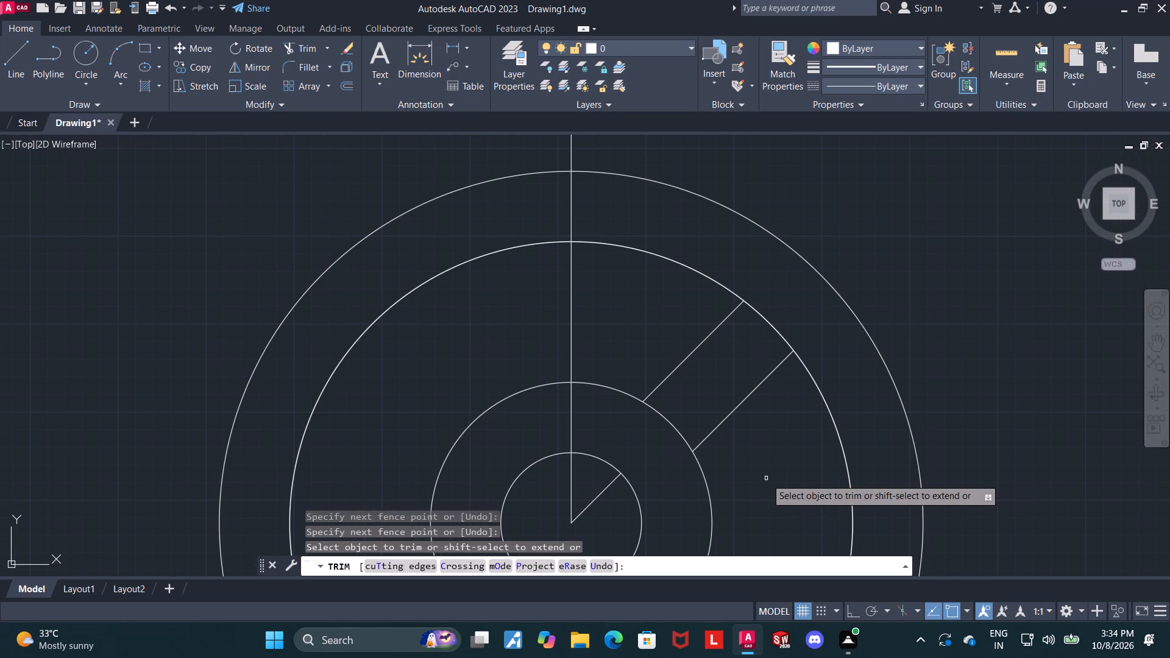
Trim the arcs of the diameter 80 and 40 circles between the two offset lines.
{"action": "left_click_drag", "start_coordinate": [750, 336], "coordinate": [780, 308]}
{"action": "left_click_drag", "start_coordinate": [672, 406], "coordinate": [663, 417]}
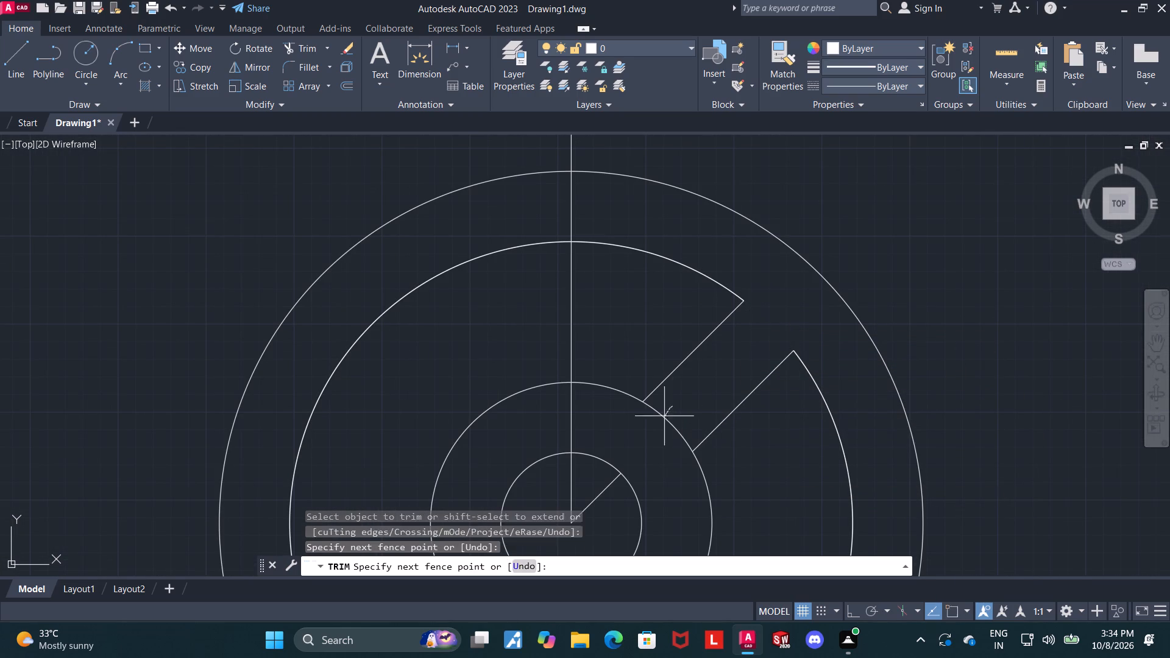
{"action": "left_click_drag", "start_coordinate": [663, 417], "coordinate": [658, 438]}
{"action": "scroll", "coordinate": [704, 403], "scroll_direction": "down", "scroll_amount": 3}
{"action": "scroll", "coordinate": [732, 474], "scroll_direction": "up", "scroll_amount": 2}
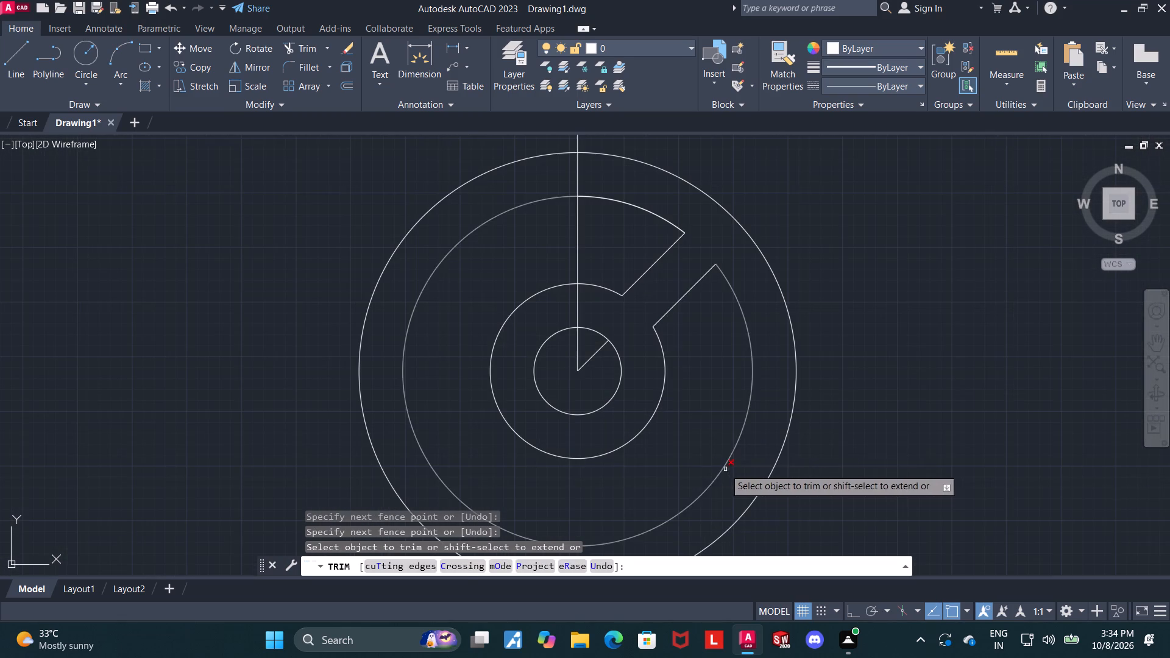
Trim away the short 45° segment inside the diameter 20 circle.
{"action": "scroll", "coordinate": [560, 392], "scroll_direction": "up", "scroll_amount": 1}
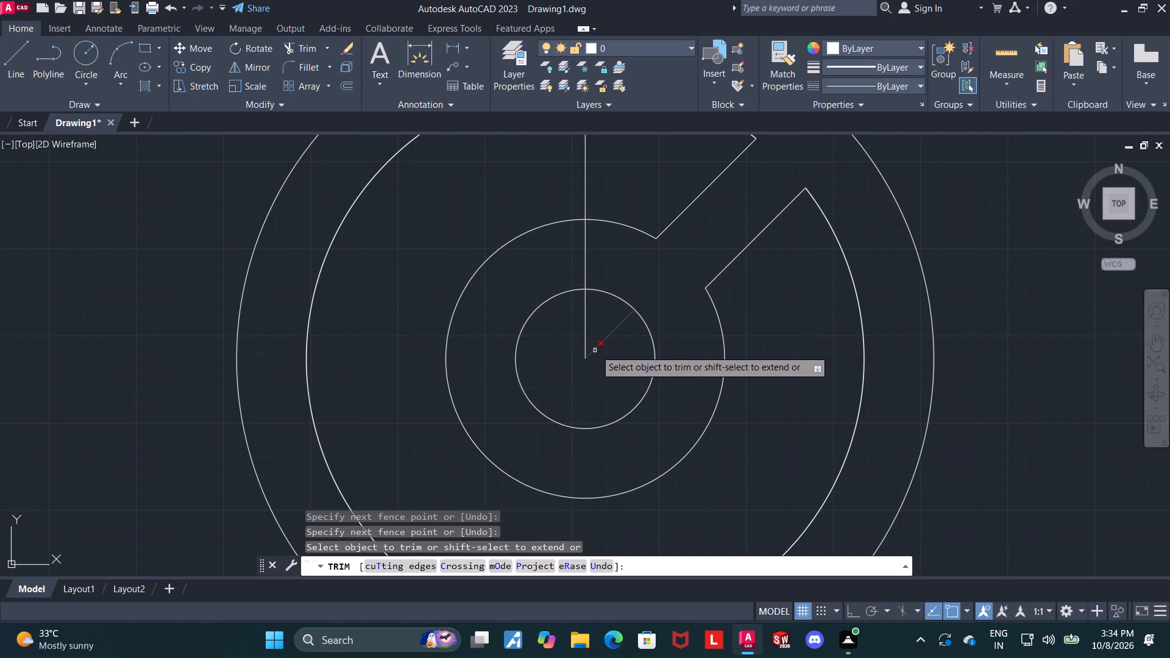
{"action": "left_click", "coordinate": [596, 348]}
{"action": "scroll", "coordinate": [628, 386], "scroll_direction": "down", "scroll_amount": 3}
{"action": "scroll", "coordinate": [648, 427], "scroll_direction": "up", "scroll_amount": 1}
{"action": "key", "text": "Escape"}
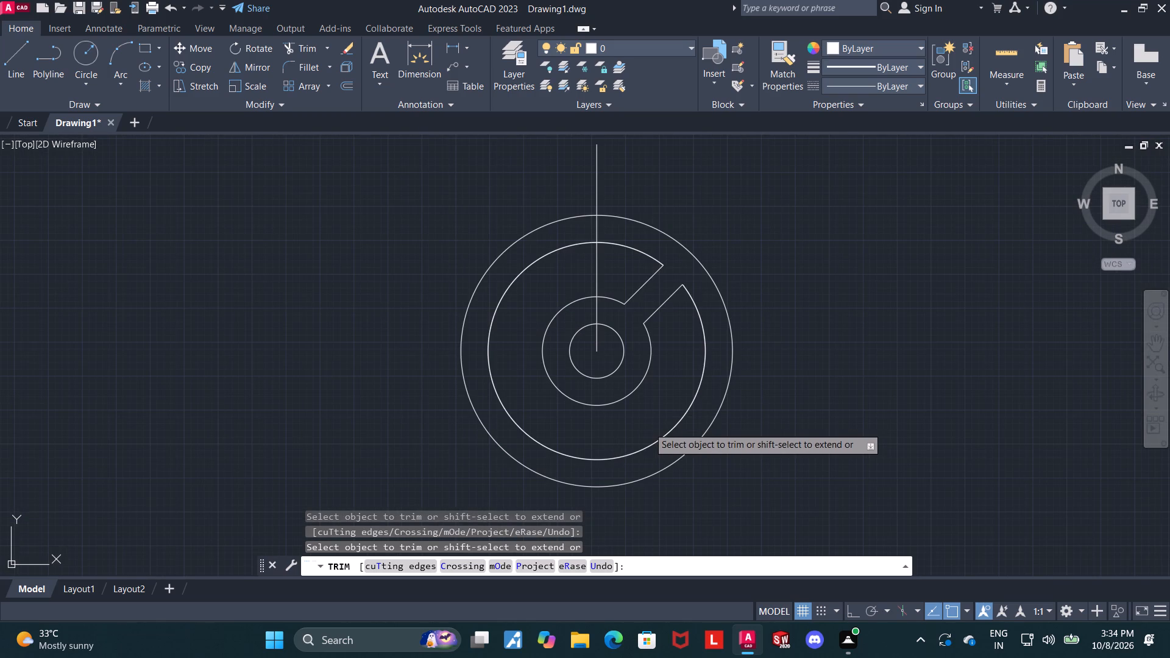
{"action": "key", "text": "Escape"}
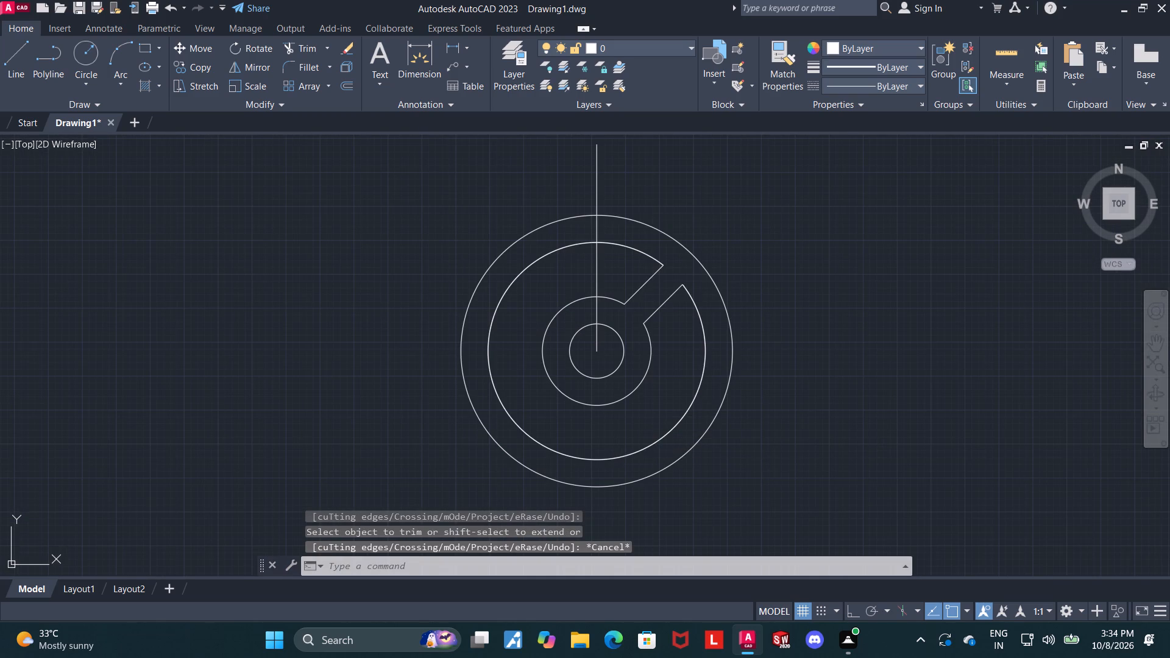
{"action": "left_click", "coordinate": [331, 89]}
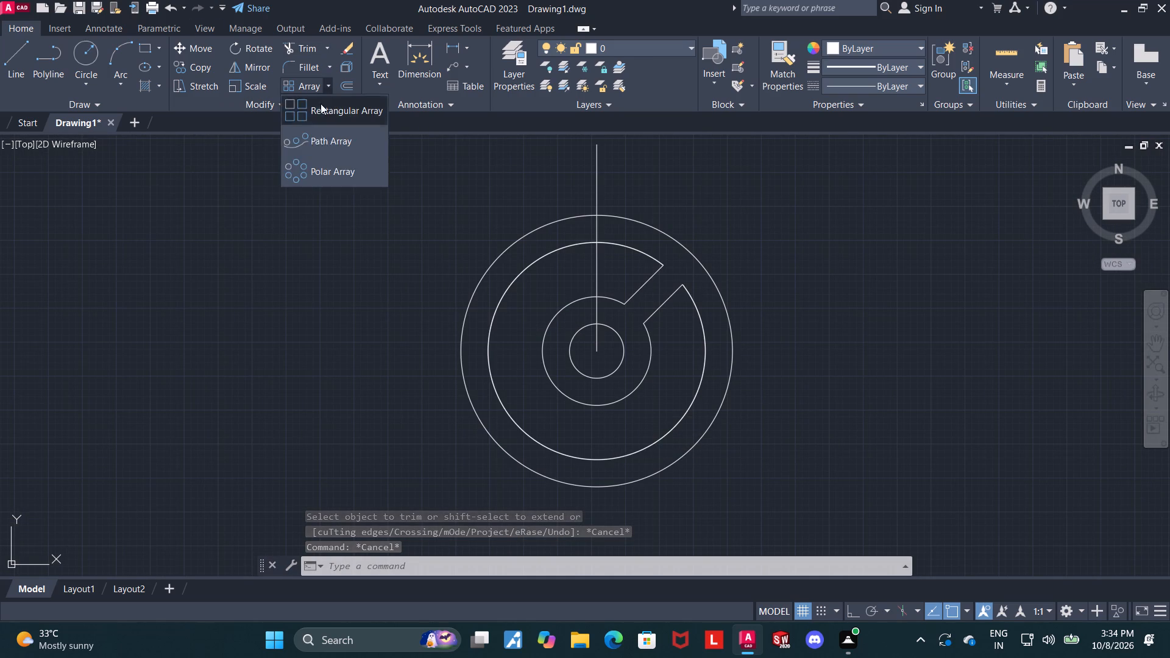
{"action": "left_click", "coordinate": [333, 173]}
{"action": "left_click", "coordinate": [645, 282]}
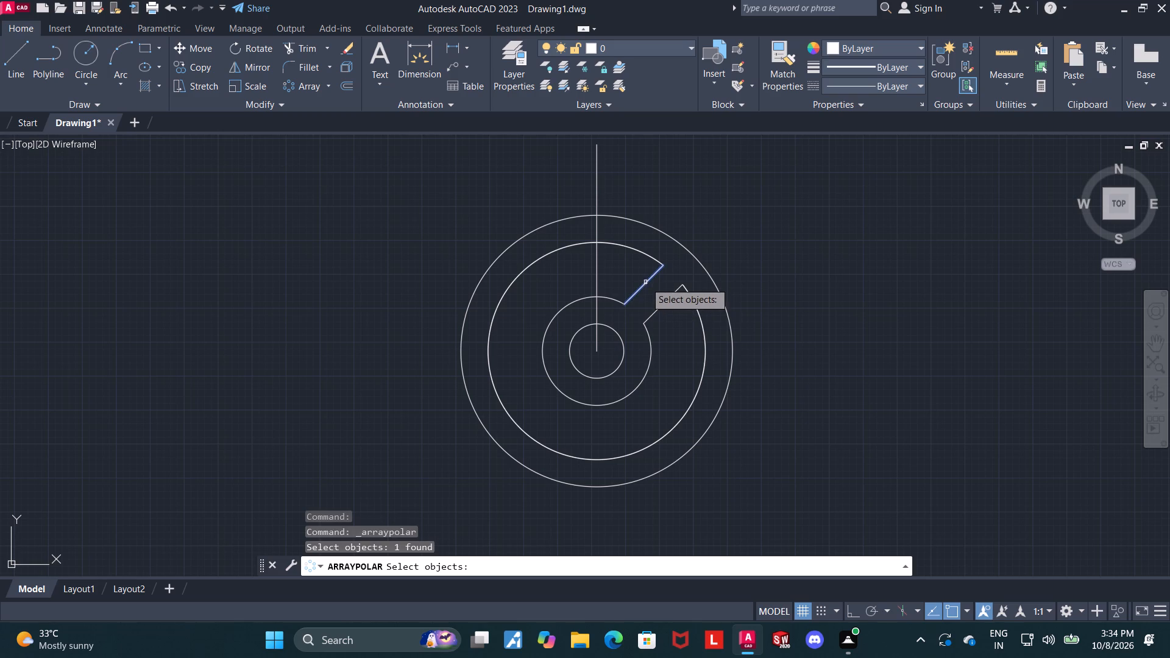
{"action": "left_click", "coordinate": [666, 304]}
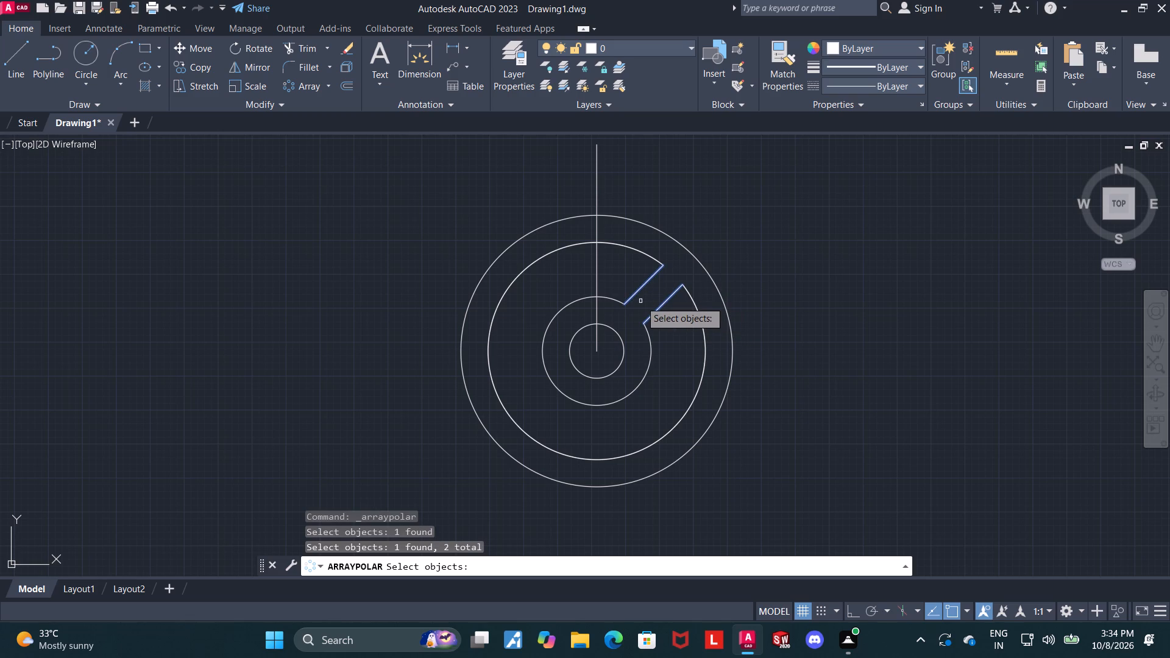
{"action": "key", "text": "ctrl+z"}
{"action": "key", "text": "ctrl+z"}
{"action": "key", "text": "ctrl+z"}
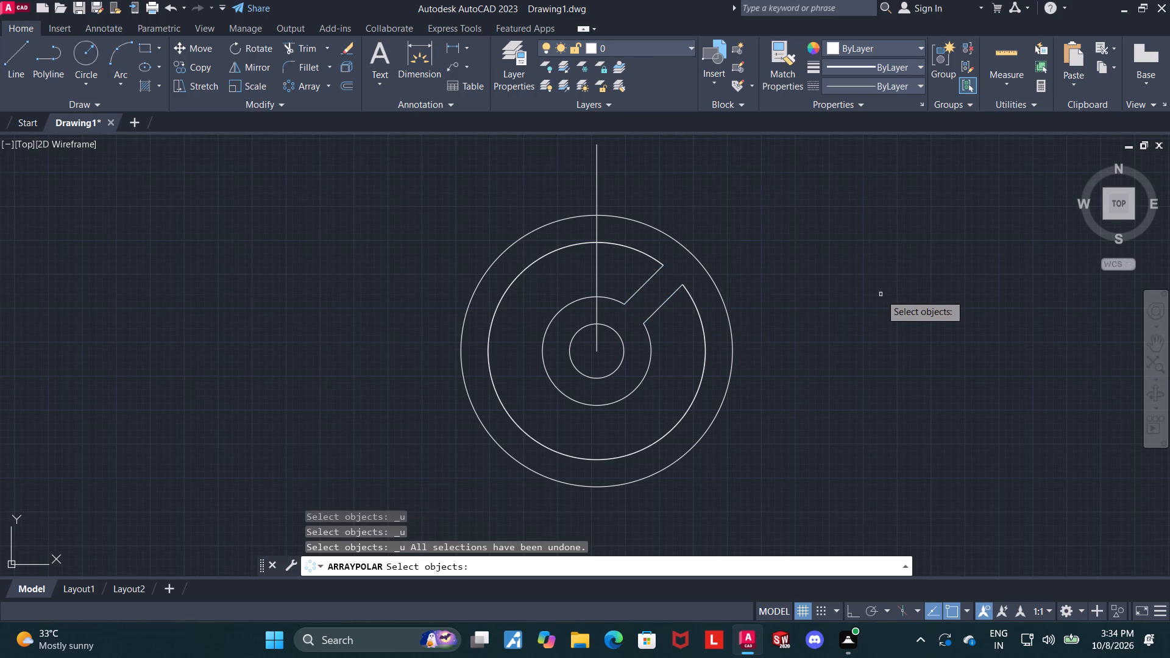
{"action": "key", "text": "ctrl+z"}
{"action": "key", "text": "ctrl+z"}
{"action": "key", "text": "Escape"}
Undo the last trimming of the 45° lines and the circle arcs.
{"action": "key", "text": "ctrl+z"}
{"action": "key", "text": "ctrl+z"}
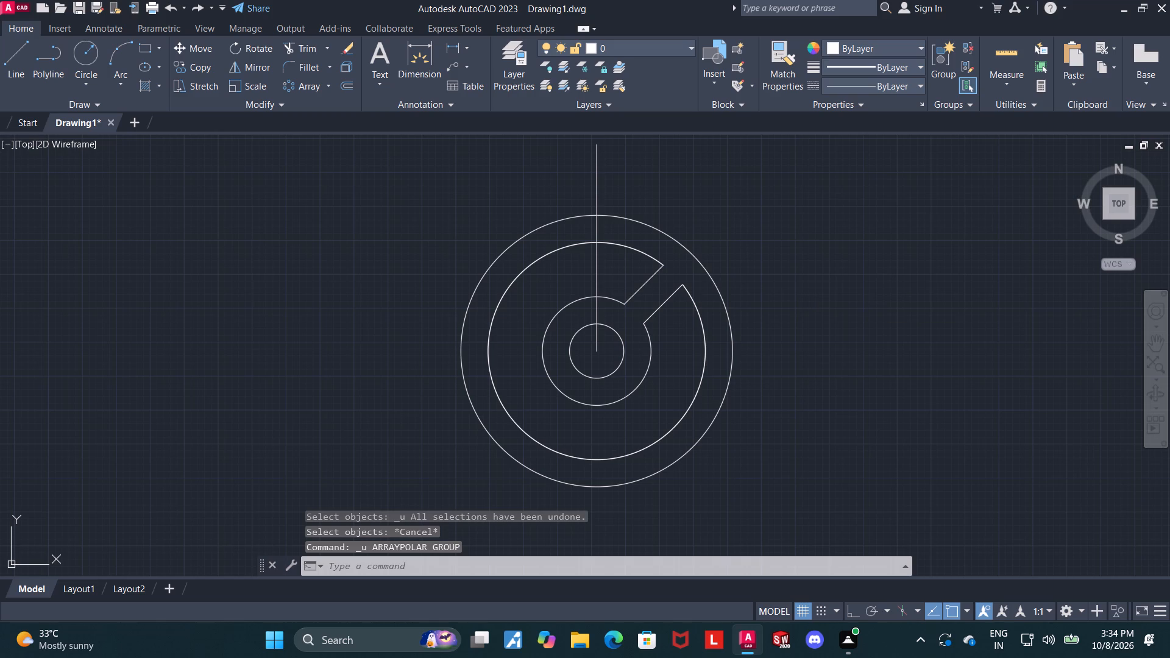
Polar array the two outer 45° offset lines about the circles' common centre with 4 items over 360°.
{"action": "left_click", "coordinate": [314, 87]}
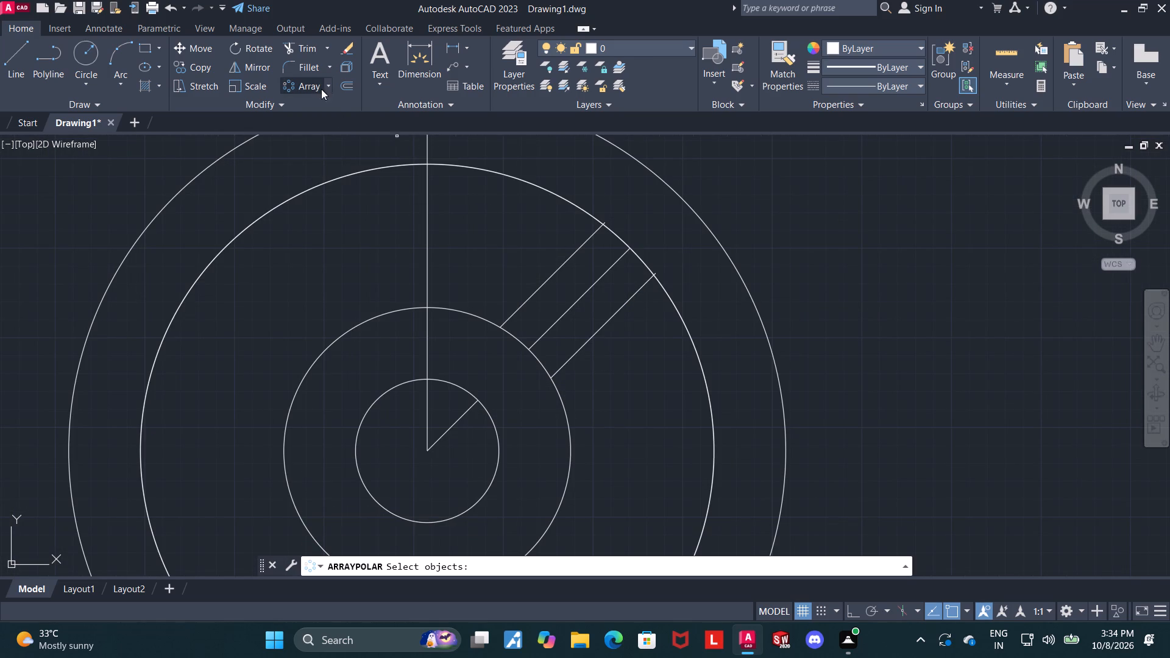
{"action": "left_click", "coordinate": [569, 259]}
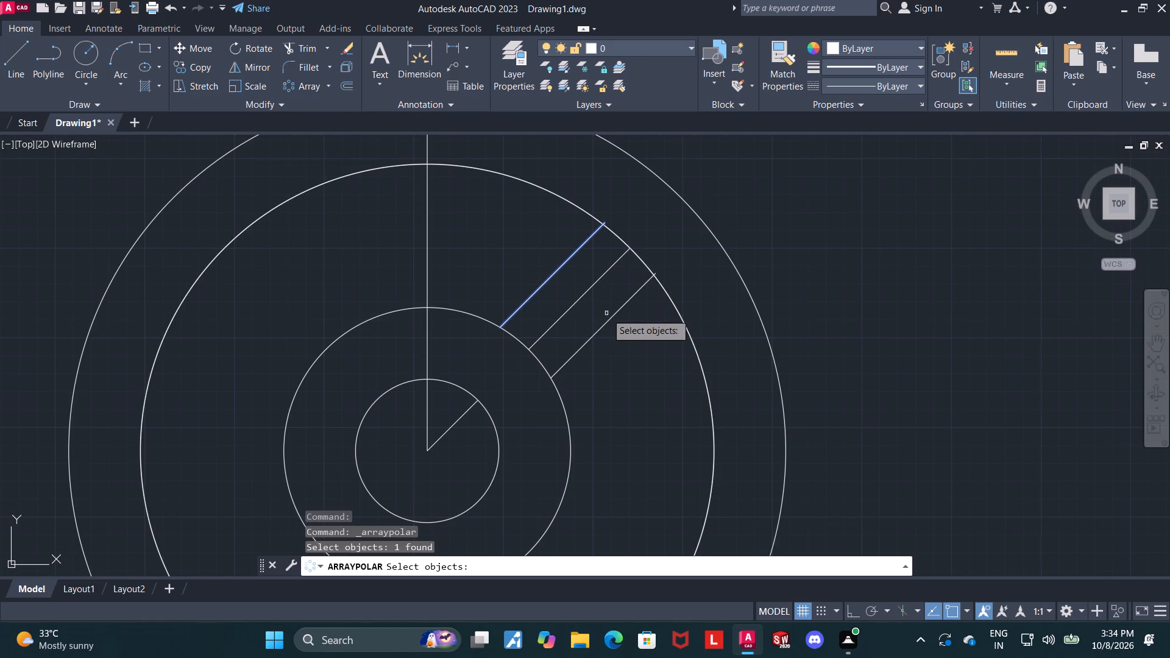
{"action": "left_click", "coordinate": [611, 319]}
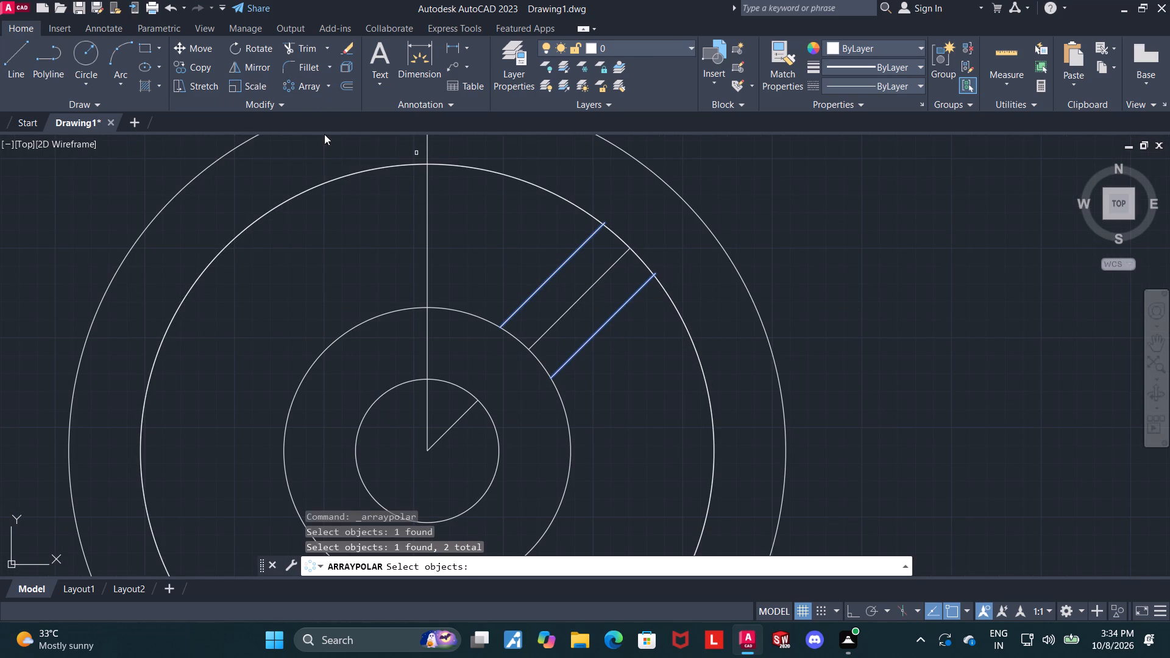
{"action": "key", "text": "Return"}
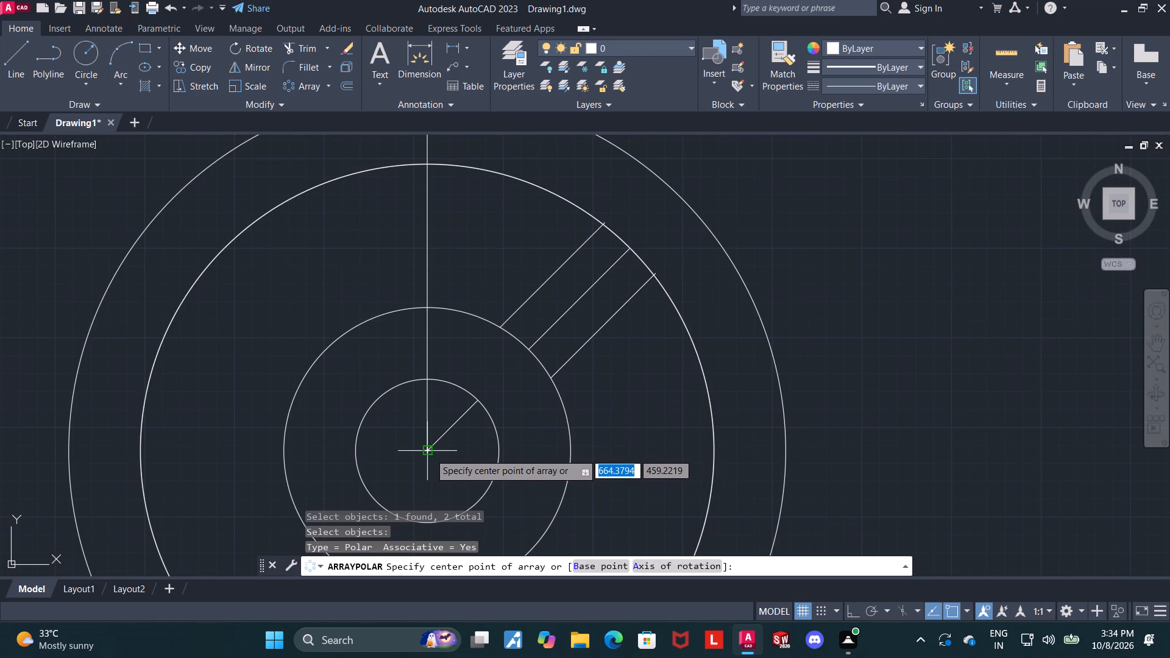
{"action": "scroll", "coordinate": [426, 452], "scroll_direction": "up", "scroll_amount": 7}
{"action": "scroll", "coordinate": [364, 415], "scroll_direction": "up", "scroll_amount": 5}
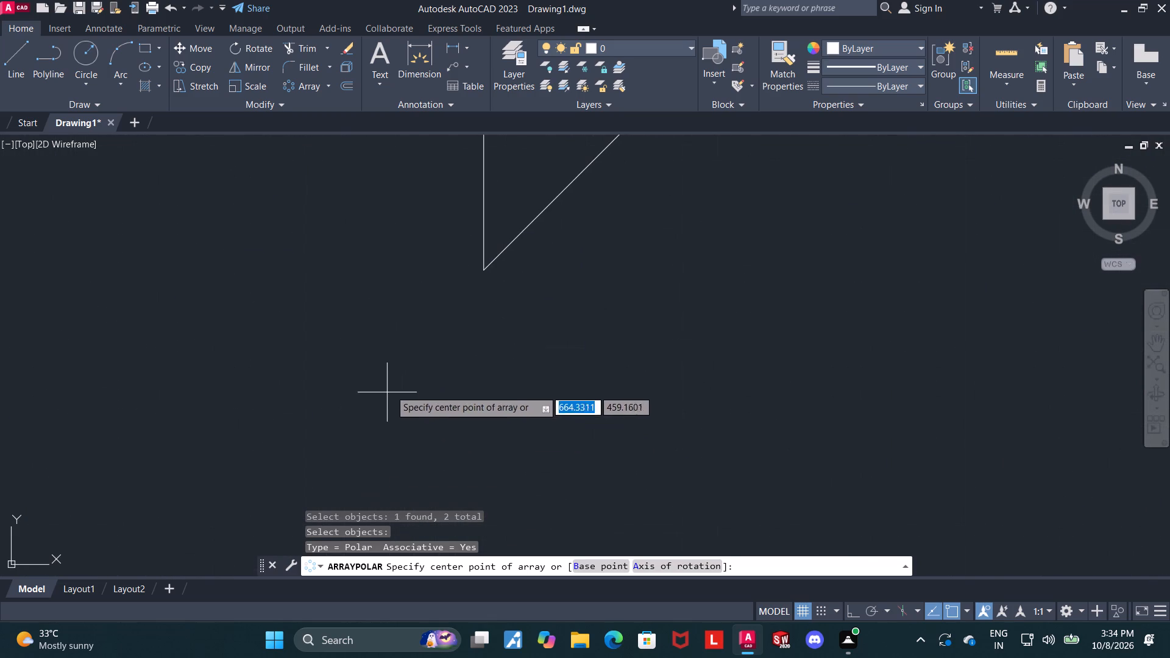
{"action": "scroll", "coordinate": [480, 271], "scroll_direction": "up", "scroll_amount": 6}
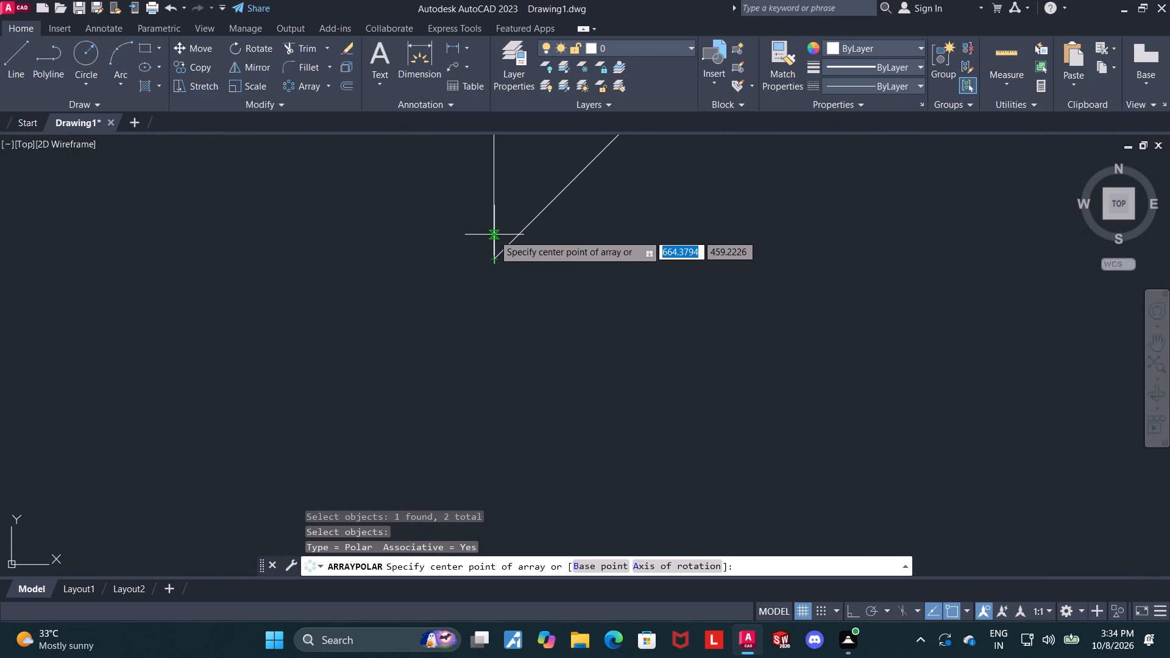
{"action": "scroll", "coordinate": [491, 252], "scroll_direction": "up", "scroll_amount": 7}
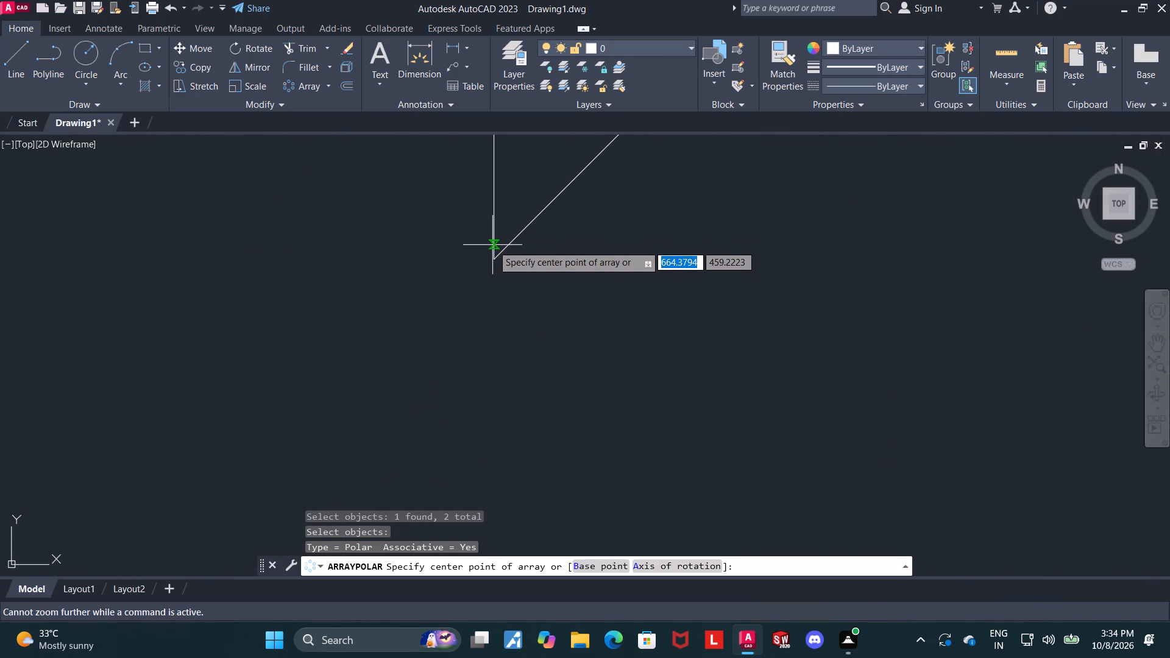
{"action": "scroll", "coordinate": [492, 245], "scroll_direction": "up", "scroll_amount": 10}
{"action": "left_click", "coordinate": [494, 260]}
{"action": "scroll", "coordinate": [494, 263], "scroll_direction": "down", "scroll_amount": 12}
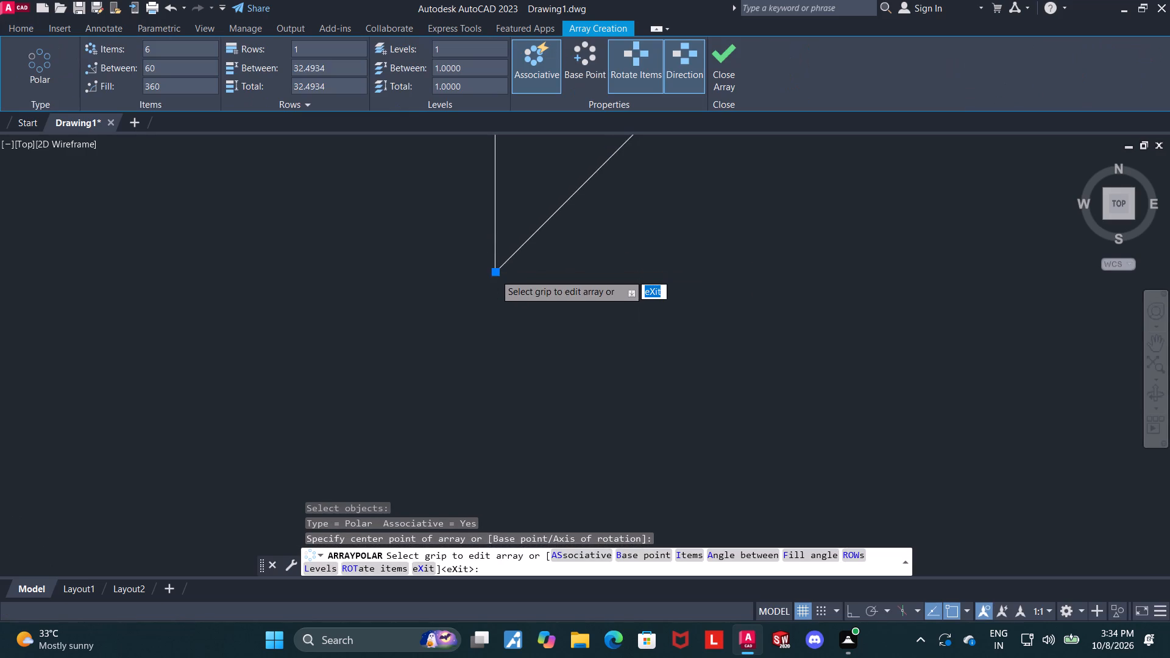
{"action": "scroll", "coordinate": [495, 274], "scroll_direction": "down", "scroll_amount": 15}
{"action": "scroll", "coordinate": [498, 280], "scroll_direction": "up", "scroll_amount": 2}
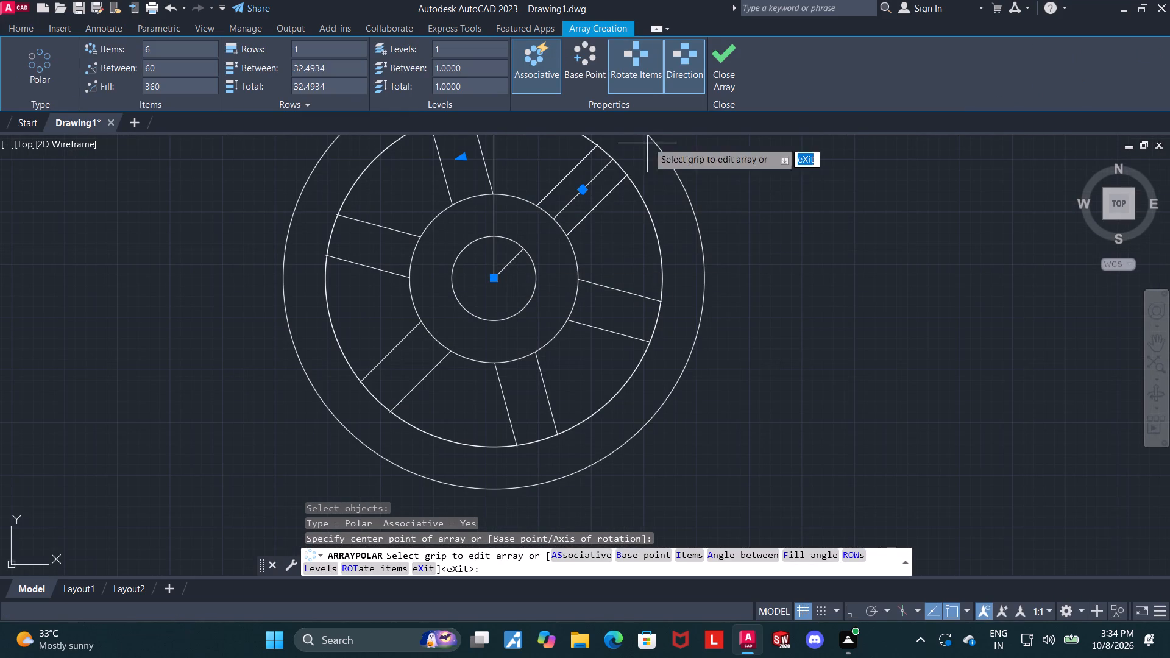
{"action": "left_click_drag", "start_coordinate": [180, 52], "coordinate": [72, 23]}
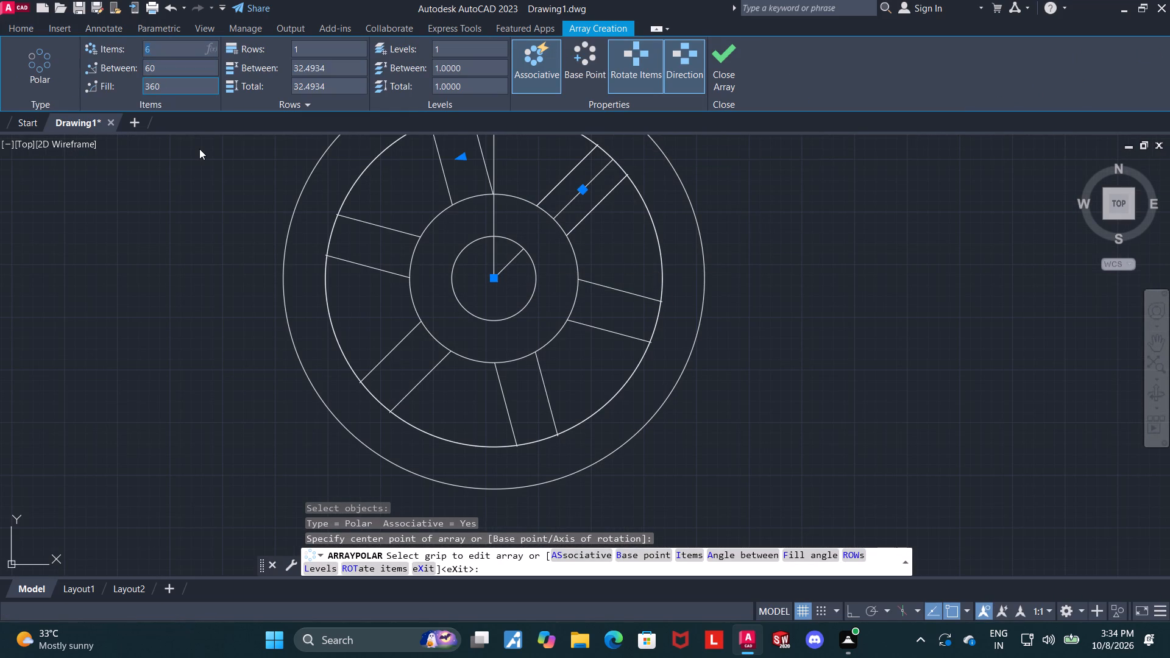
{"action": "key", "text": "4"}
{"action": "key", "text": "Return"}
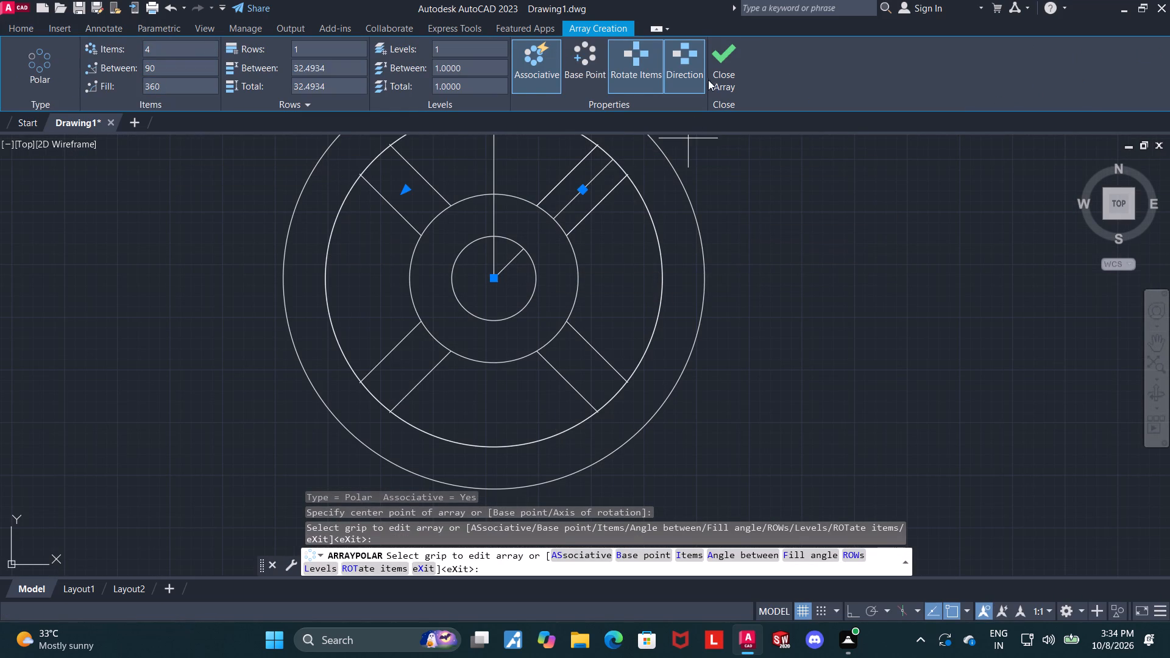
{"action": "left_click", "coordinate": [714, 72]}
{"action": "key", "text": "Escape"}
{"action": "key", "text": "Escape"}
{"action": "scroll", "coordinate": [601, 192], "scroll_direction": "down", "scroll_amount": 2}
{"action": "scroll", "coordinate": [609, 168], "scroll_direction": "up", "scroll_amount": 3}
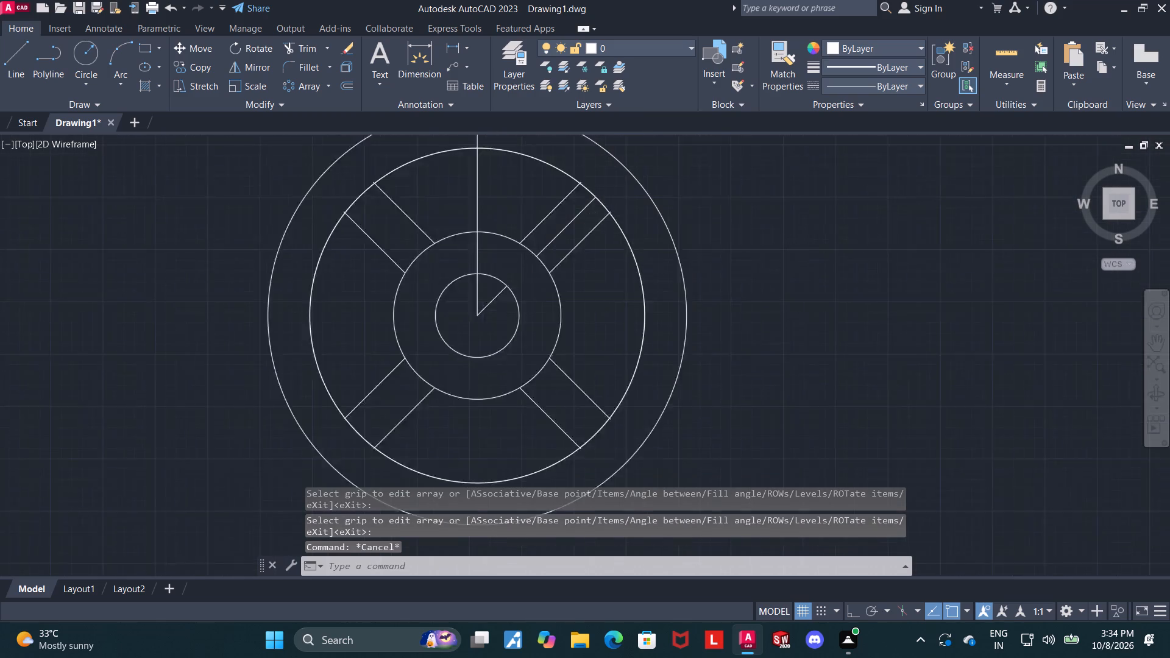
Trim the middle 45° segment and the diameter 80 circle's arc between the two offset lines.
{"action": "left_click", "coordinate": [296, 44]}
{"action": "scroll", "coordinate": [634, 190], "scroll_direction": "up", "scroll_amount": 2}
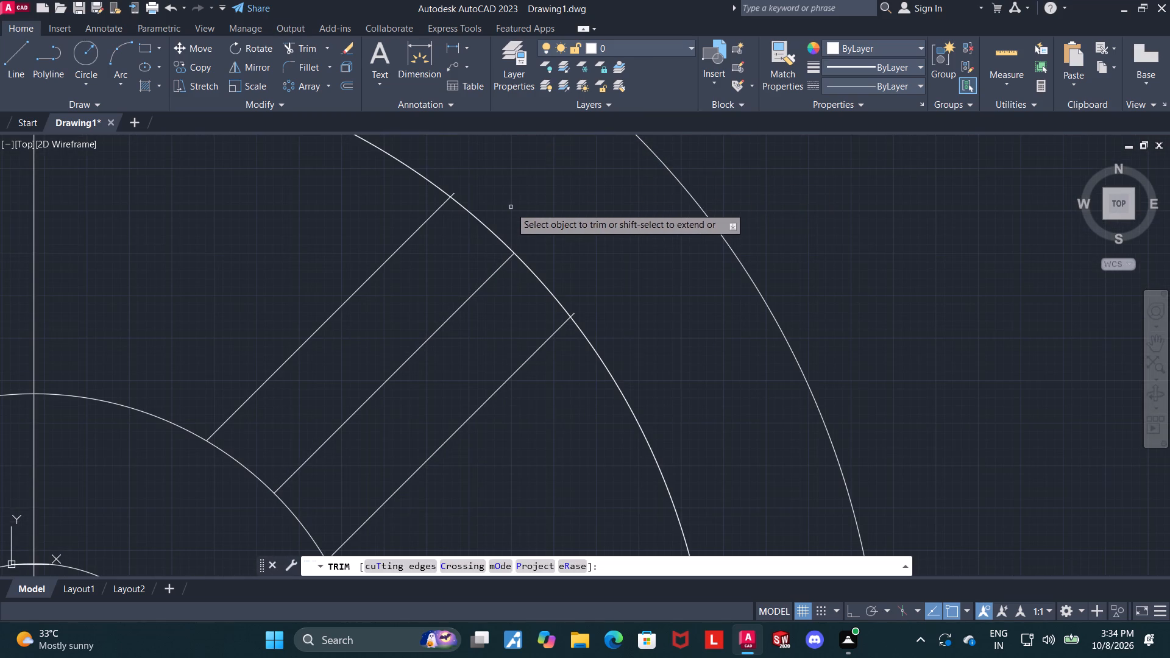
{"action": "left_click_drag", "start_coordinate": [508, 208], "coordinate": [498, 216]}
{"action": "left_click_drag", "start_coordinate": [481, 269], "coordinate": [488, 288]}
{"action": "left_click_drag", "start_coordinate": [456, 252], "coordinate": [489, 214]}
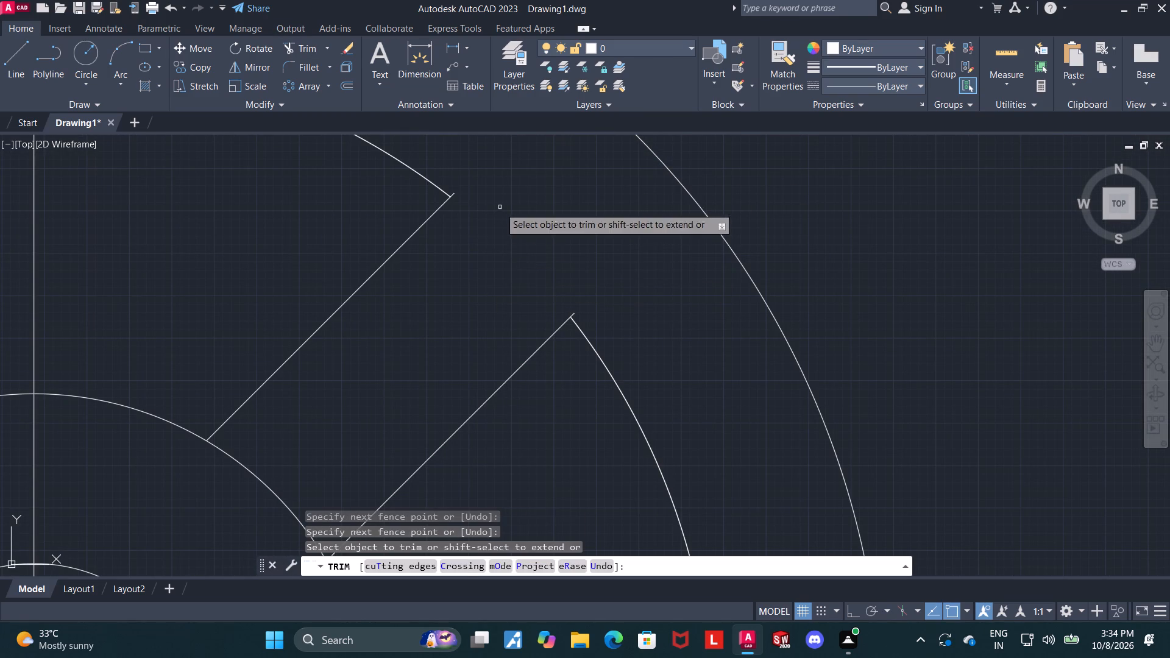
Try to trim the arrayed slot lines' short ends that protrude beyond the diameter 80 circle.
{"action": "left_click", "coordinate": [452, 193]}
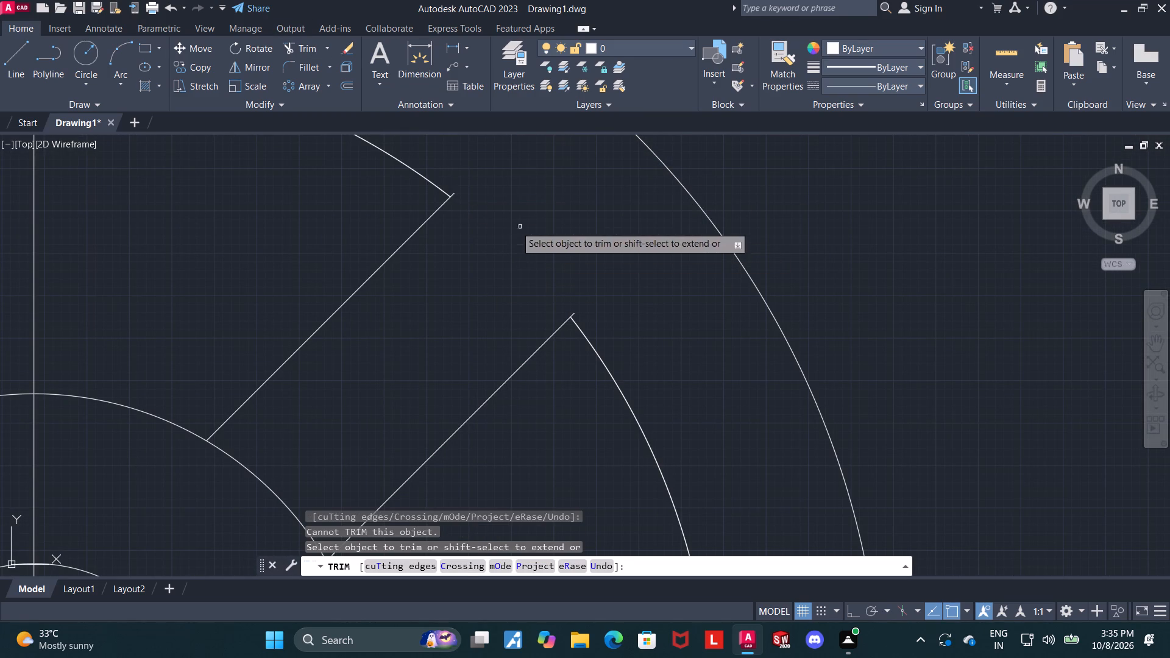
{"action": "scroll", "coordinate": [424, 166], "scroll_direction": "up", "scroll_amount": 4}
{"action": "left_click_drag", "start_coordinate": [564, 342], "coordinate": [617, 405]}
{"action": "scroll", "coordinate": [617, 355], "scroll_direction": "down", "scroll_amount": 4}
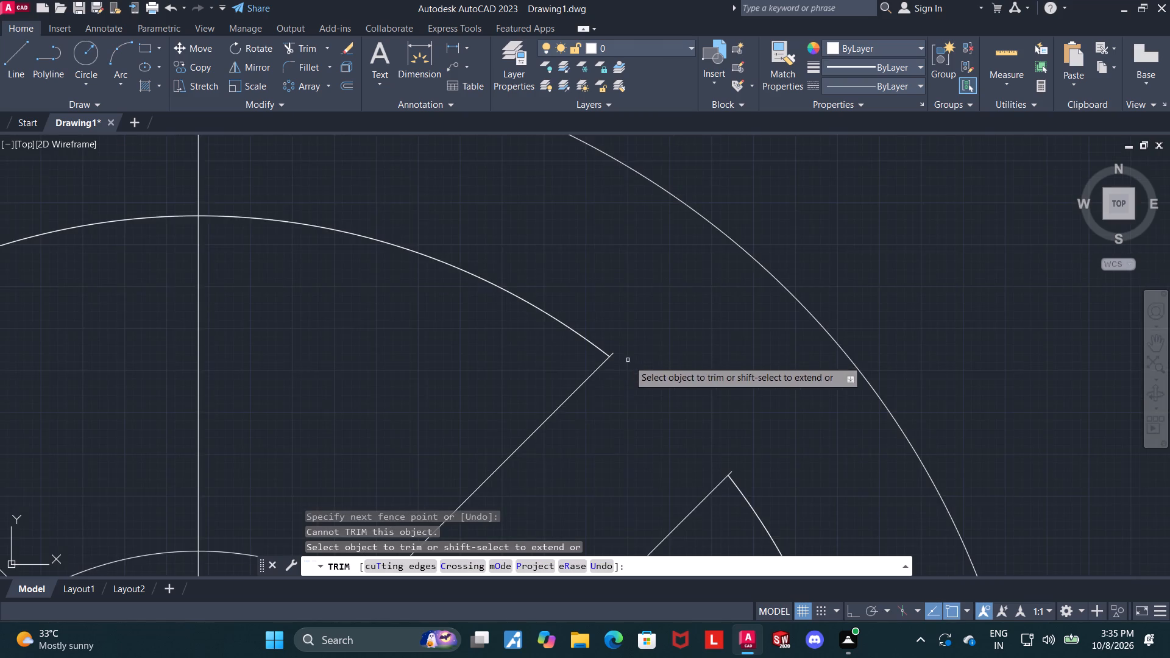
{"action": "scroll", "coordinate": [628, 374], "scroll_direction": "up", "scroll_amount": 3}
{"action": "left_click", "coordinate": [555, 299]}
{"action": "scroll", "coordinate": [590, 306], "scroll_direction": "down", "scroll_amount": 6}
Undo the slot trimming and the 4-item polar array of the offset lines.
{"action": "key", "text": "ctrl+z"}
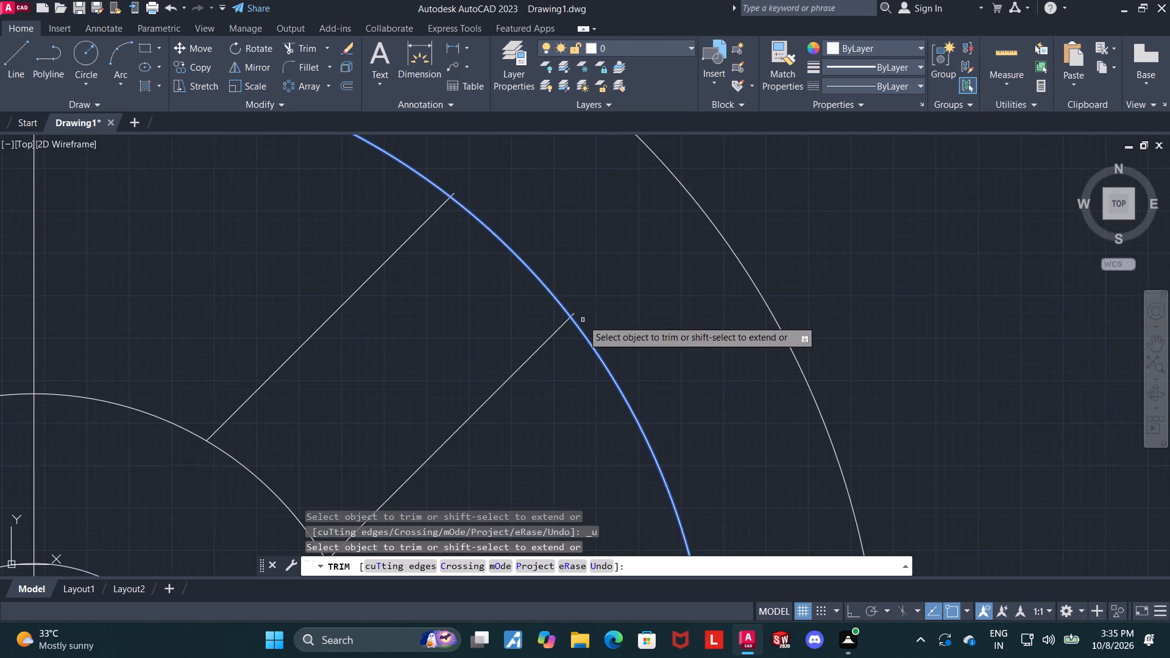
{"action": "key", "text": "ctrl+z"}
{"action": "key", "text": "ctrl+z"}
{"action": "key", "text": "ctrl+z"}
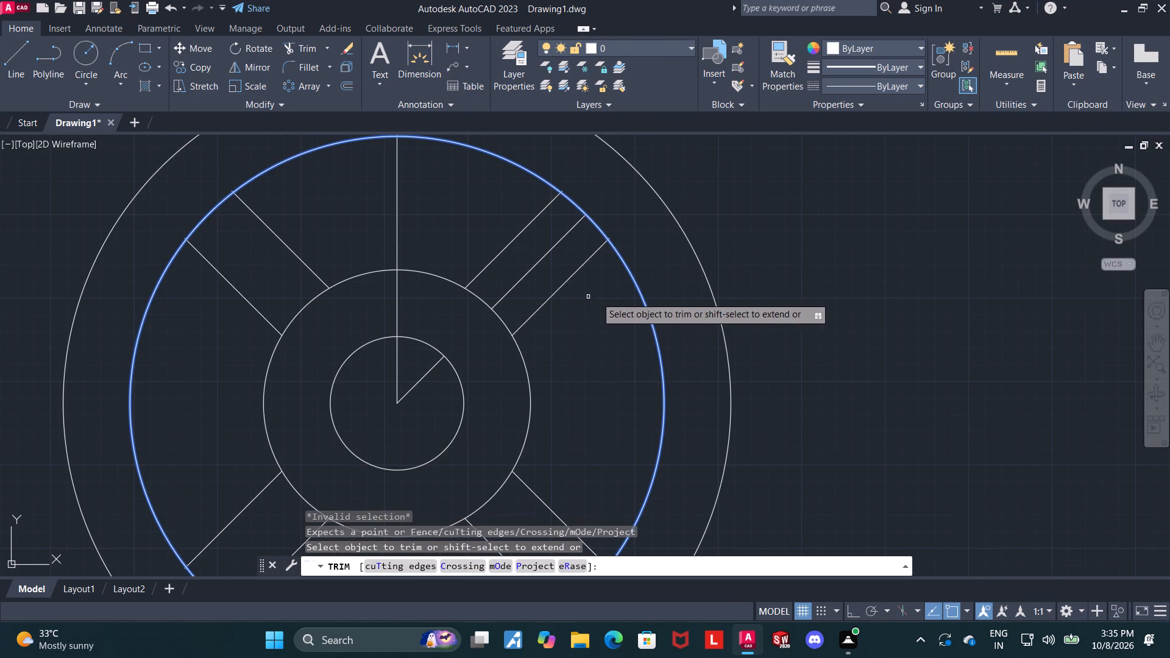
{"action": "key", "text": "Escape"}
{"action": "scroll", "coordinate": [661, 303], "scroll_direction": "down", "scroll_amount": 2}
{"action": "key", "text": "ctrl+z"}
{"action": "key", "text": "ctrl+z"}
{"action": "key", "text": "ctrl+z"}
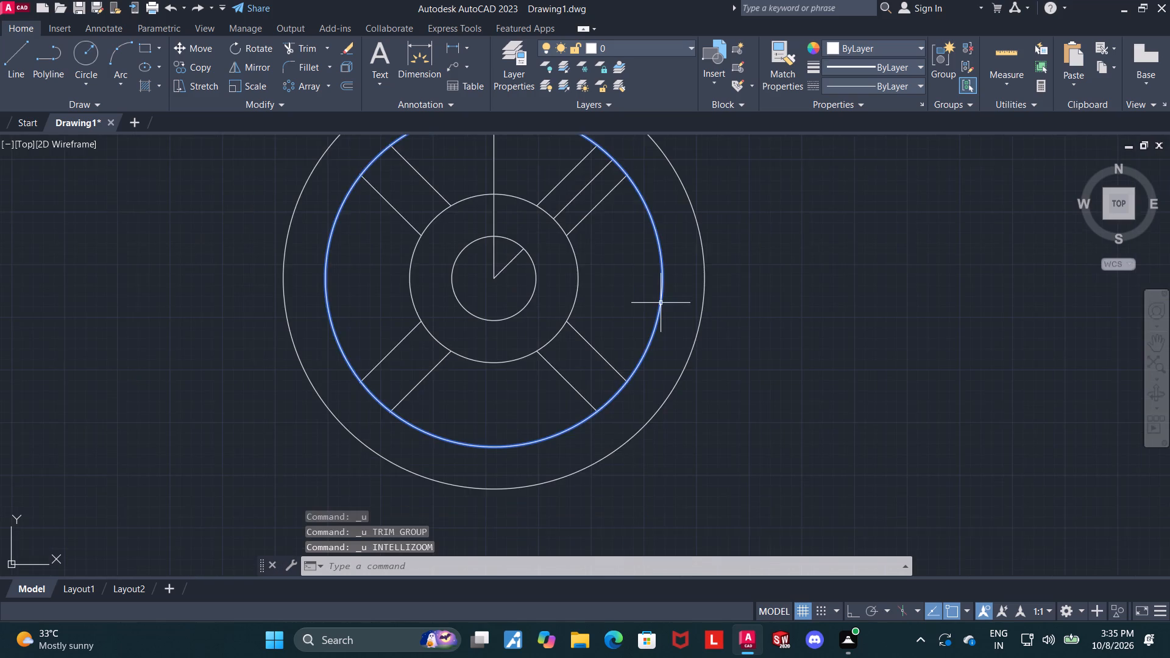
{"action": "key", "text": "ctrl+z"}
Trim the short ends of both 45° offset lines that protrude beyond the diameter 80 circle.
{"action": "scroll", "coordinate": [606, 228], "scroll_direction": "up", "scroll_amount": 5}
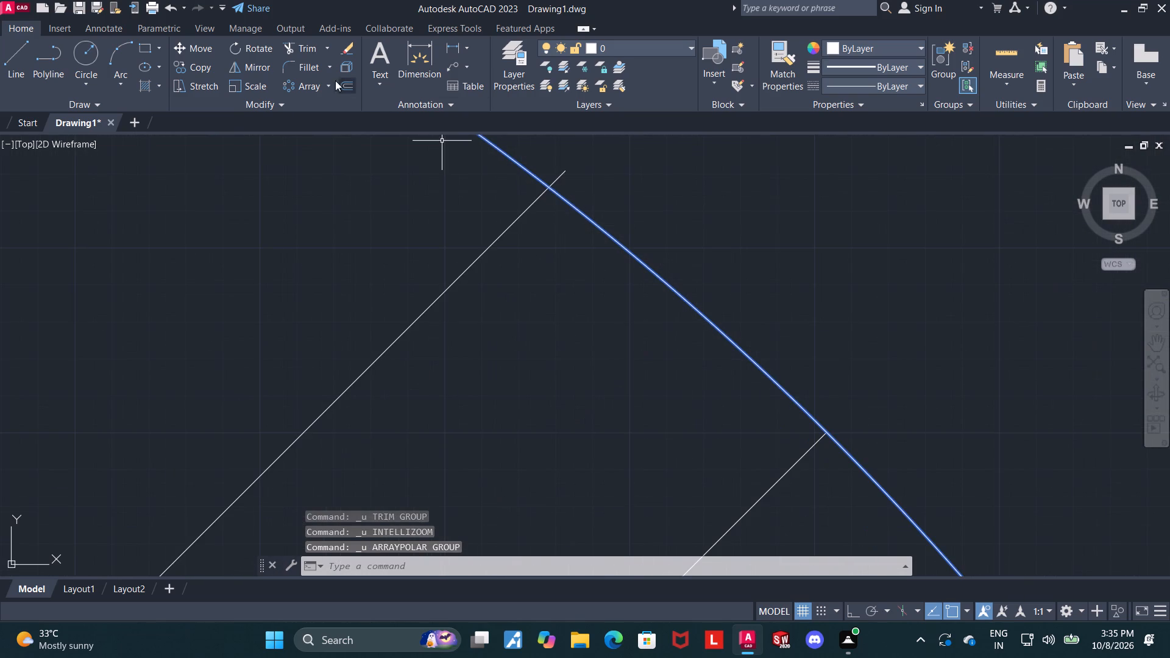
{"action": "left_click", "coordinate": [279, 44]}
{"action": "left_click", "coordinate": [289, 48]}
{"action": "scroll", "coordinate": [561, 144], "scroll_direction": "up", "scroll_amount": 2}
{"action": "left_click_drag", "start_coordinate": [547, 227], "coordinate": [536, 213]}
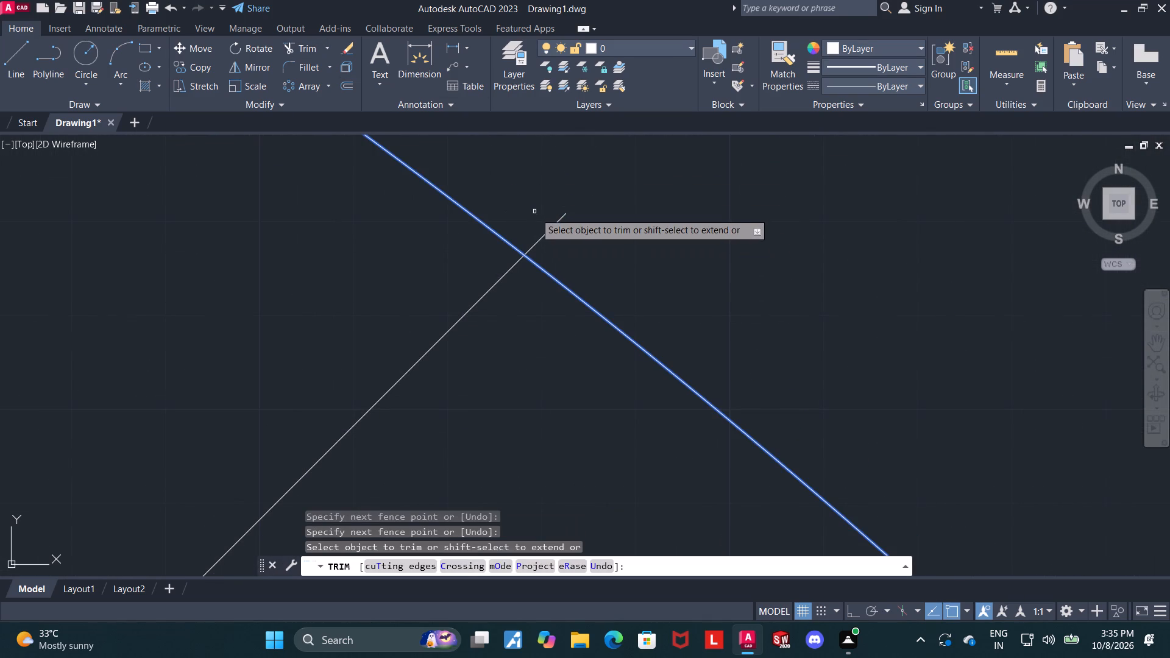
{"action": "left_click", "coordinate": [549, 232]}
{"action": "scroll", "coordinate": [632, 302], "scroll_direction": "down", "scroll_amount": 5}
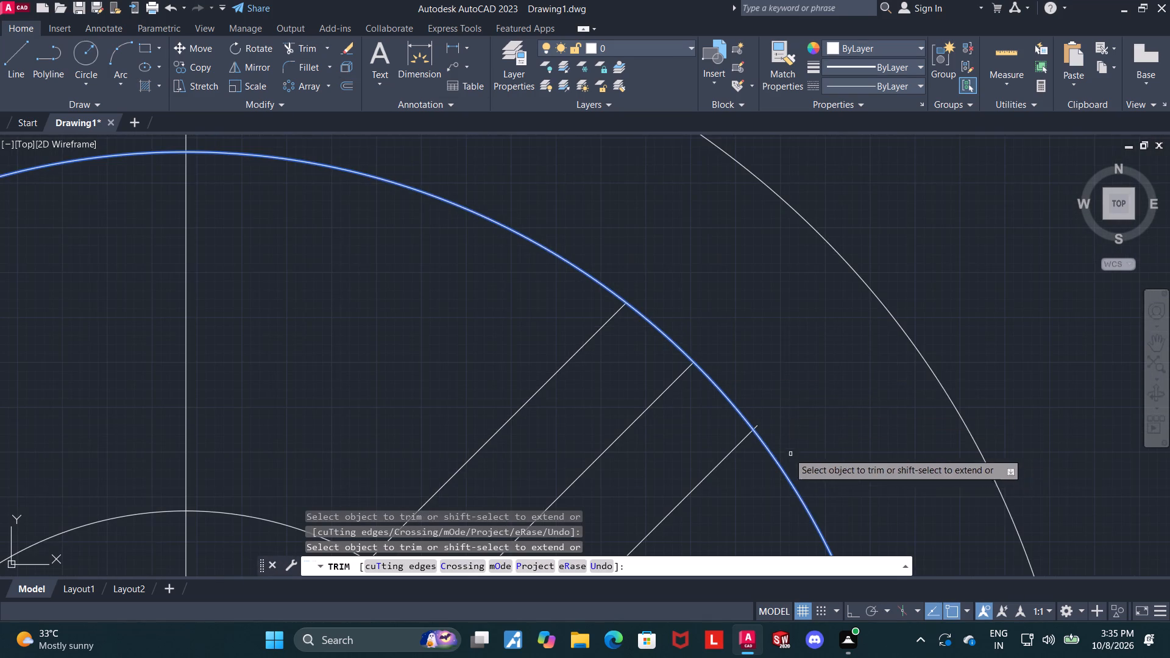
{"action": "scroll", "coordinate": [771, 441], "scroll_direction": "up", "scroll_amount": 3}
{"action": "left_click", "coordinate": [695, 387]}
{"action": "scroll", "coordinate": [696, 389], "scroll_direction": "down", "scroll_amount": 6}
{"action": "scroll", "coordinate": [679, 442], "scroll_direction": "up", "scroll_amount": 3}
{"action": "scroll", "coordinate": [459, 496], "scroll_direction": "up", "scroll_amount": 3}
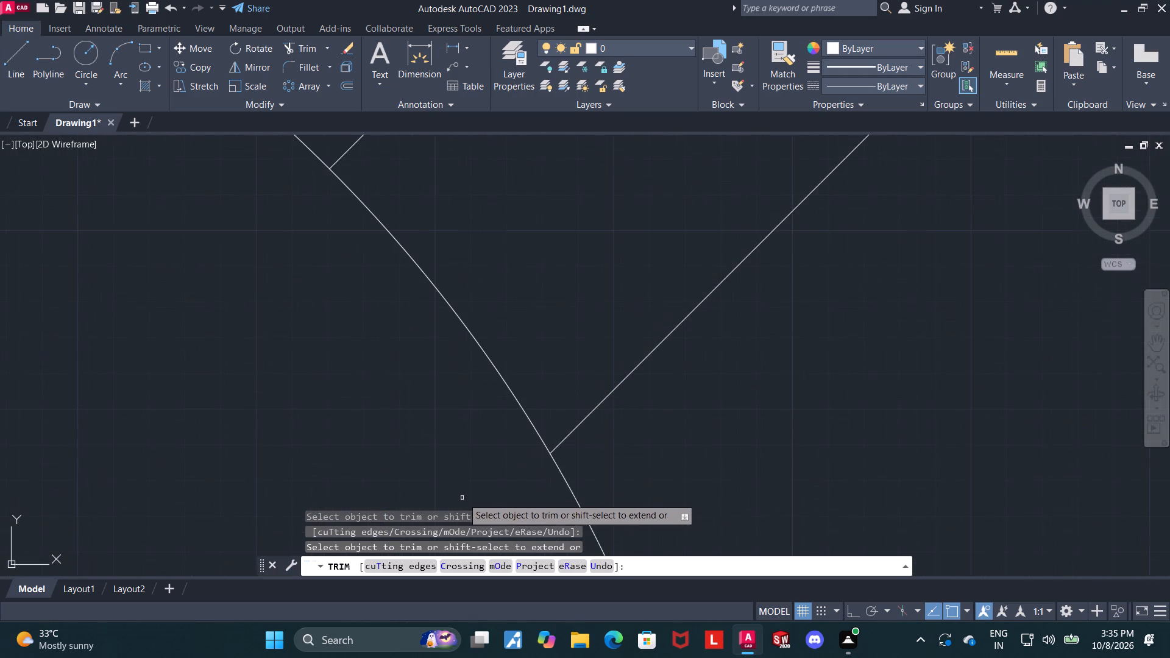
{"action": "scroll", "coordinate": [538, 465], "scroll_direction": "down", "scroll_amount": 3}
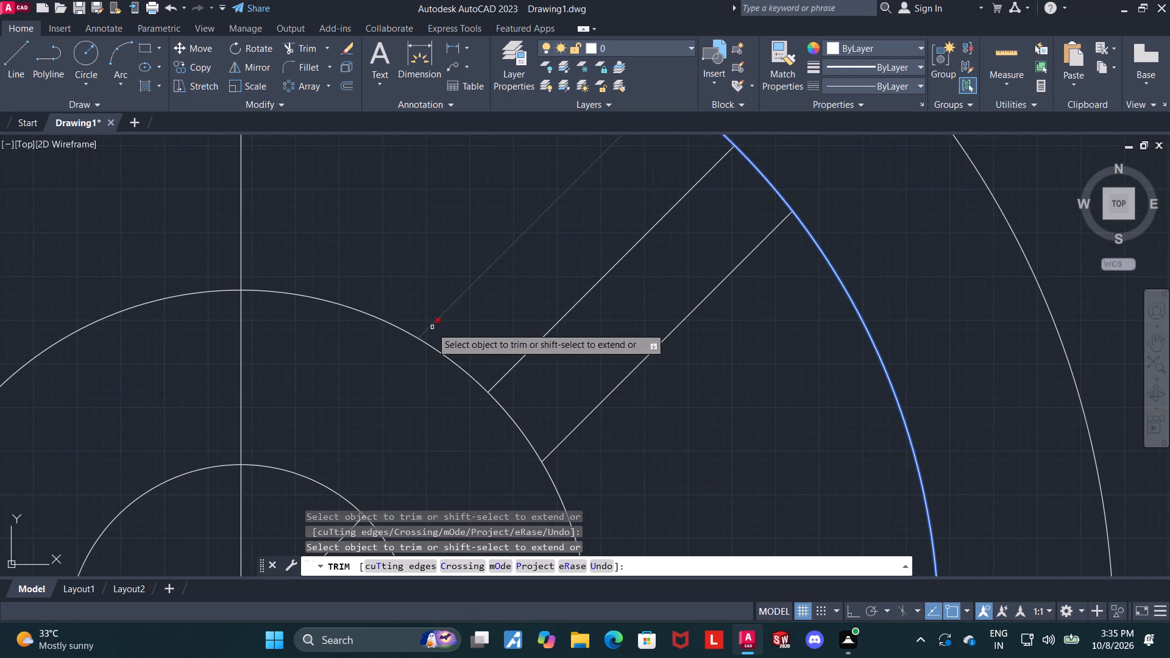
{"action": "key", "text": "Escape"}
{"action": "key", "text": "Escape"}
{"action": "key", "text": "Escape"}
{"action": "key", "text": "Escape"}
{"action": "scroll", "coordinate": [583, 209], "scroll_direction": "down", "scroll_amount": 2}
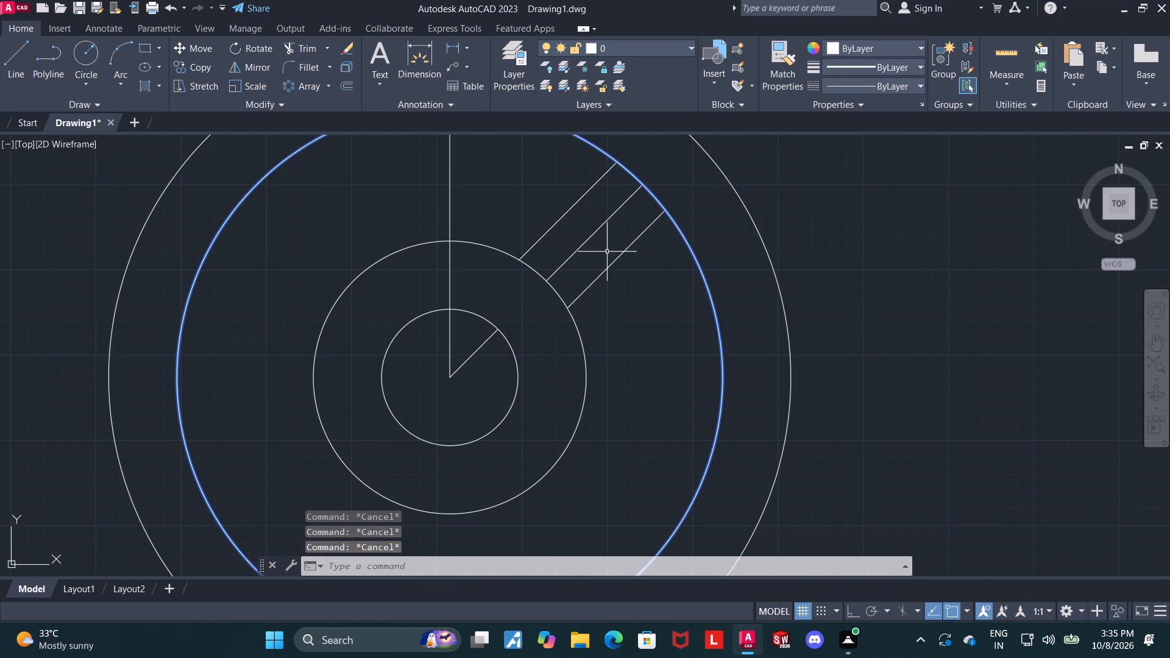
Polar array the two trimmed 45° offset lines about the circles' common centre with 4 items over 360°.
{"action": "left_click", "coordinate": [283, 83]}
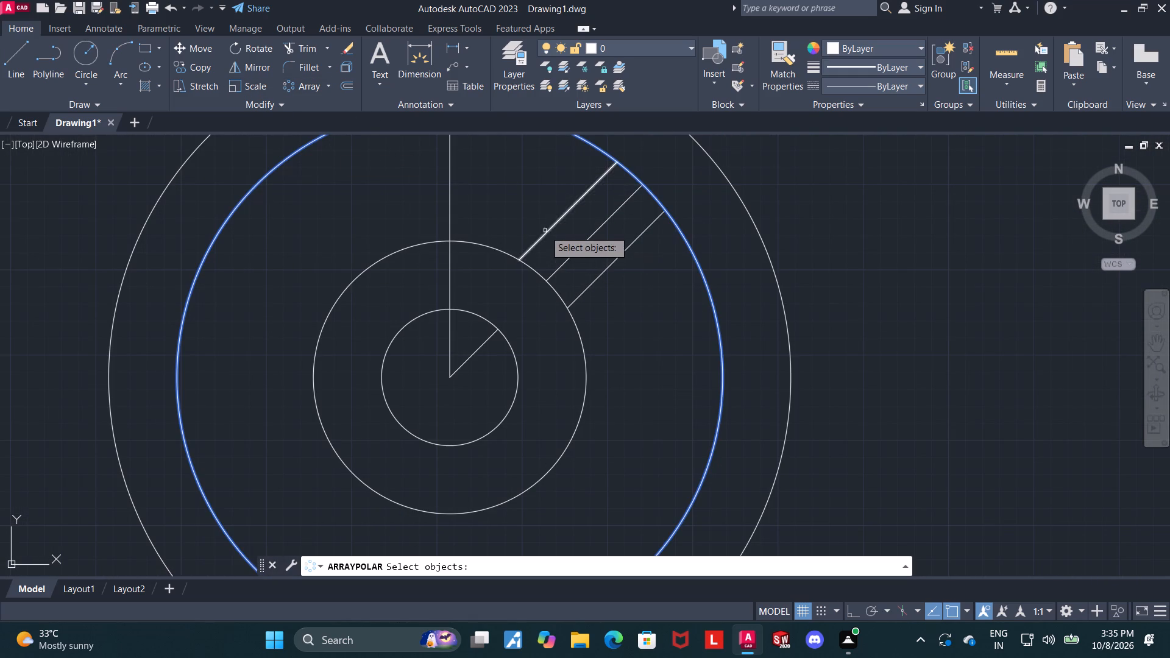
{"action": "left_click", "coordinate": [547, 230]}
{"action": "left_click", "coordinate": [600, 272]}
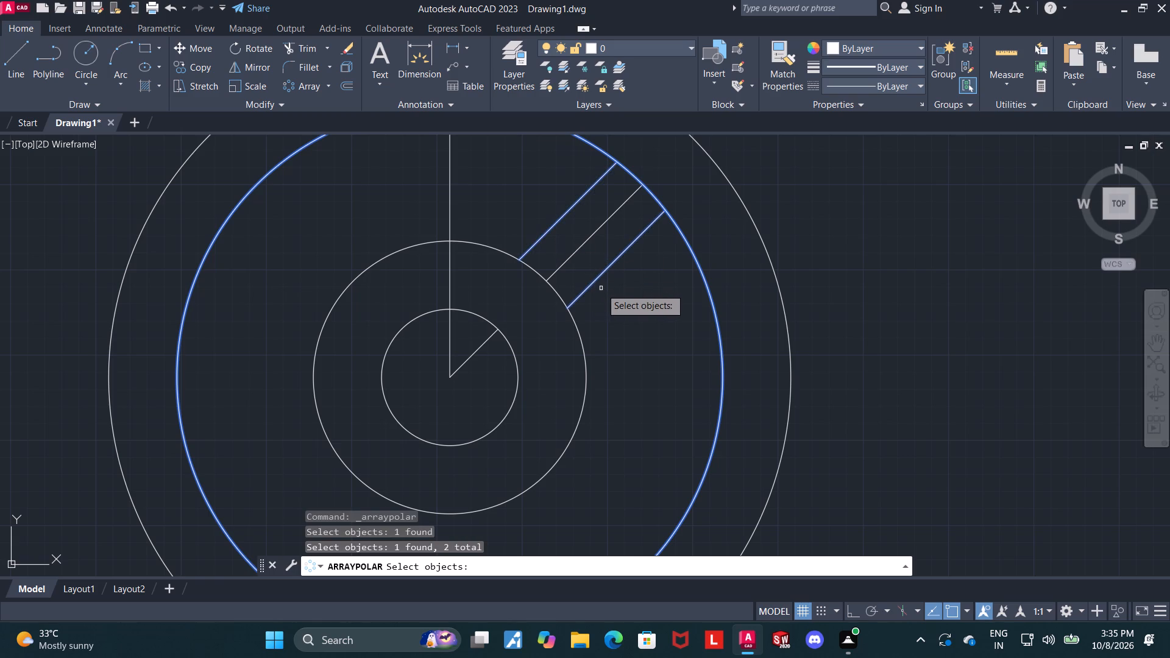
{"action": "key", "text": "Return"}
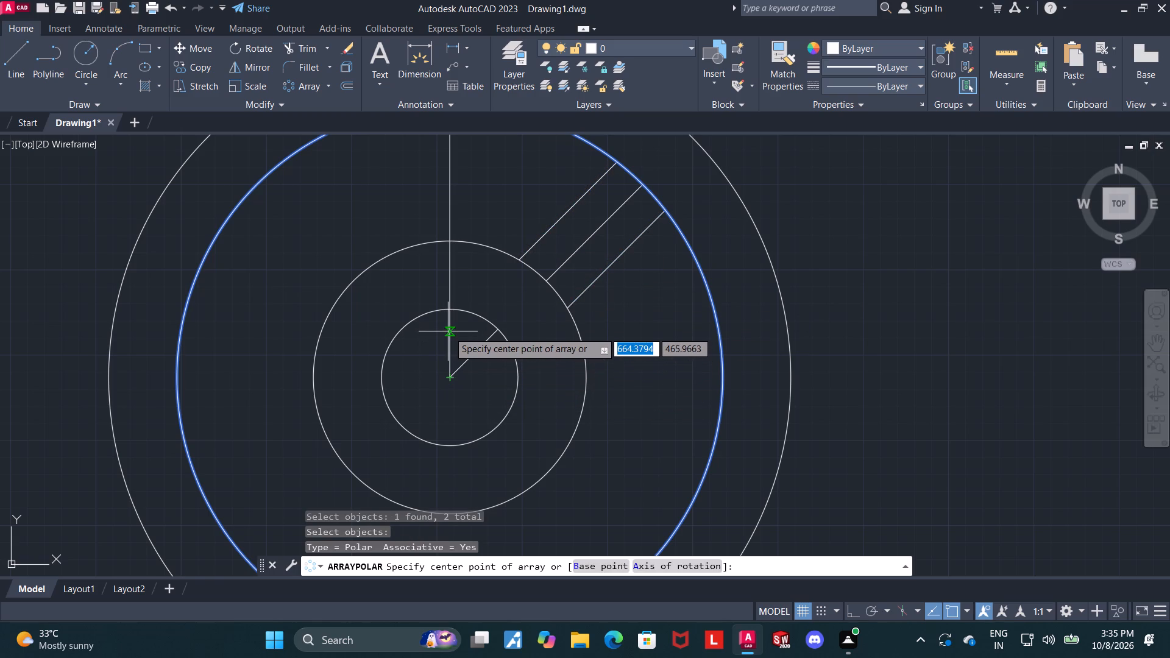
{"action": "left_click", "coordinate": [449, 375]}
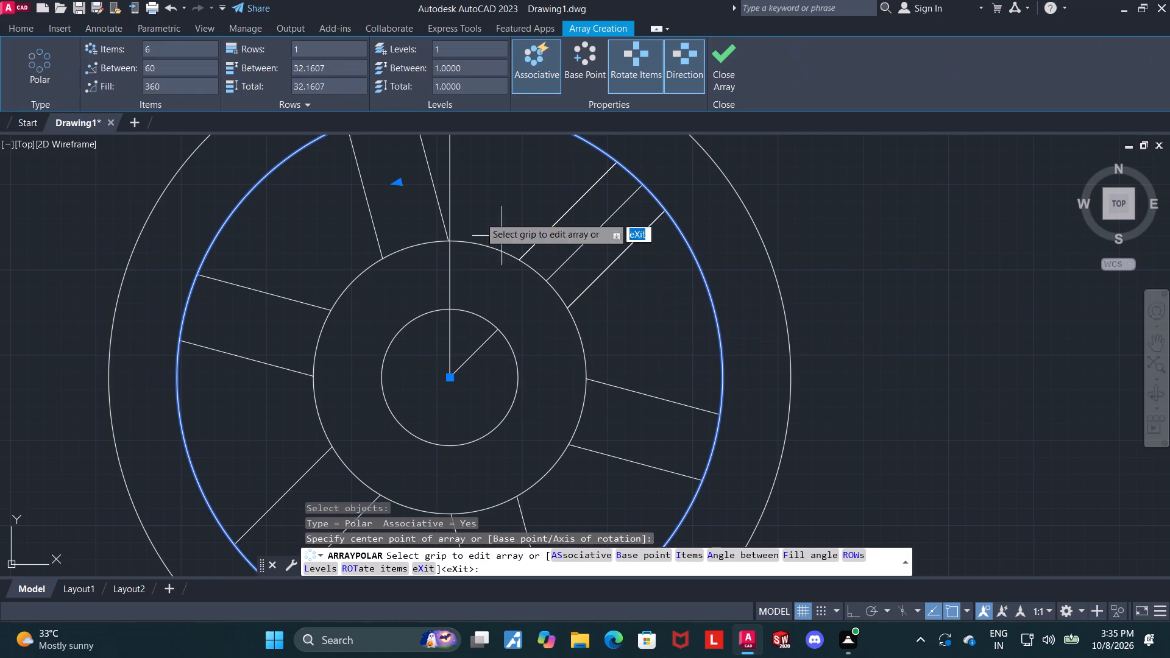
{"action": "left_click_drag", "start_coordinate": [196, 54], "coordinate": [80, 51]}
{"action": "key", "text": "4"}
{"action": "key", "text": "Return"}
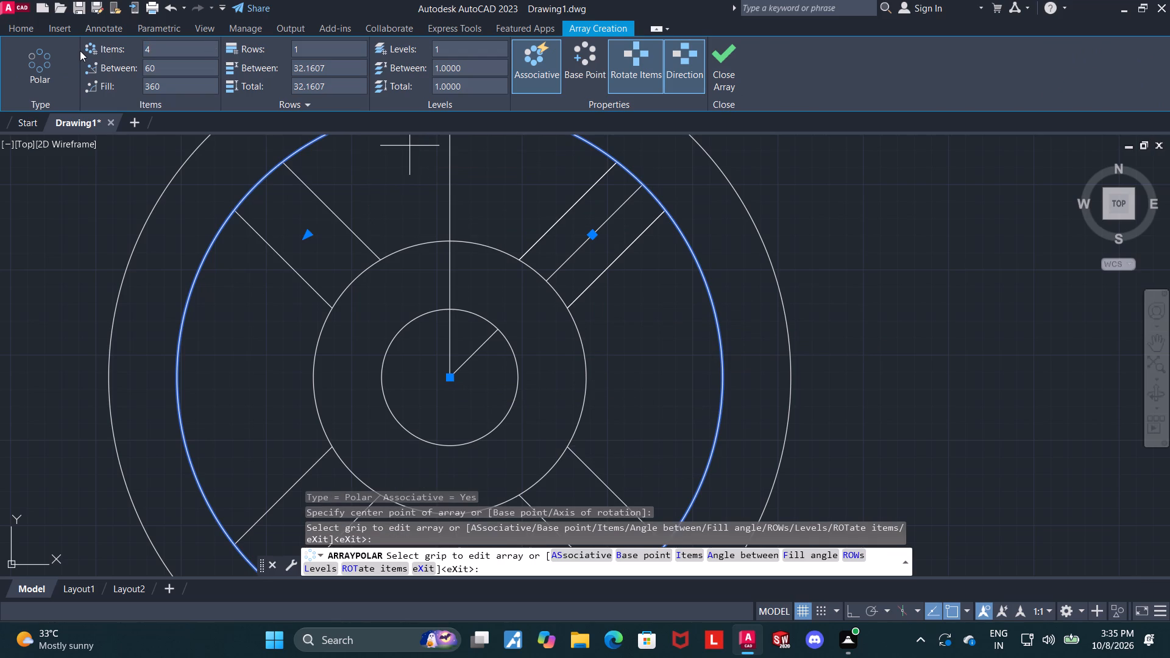
{"action": "left_click", "coordinate": [723, 55]}
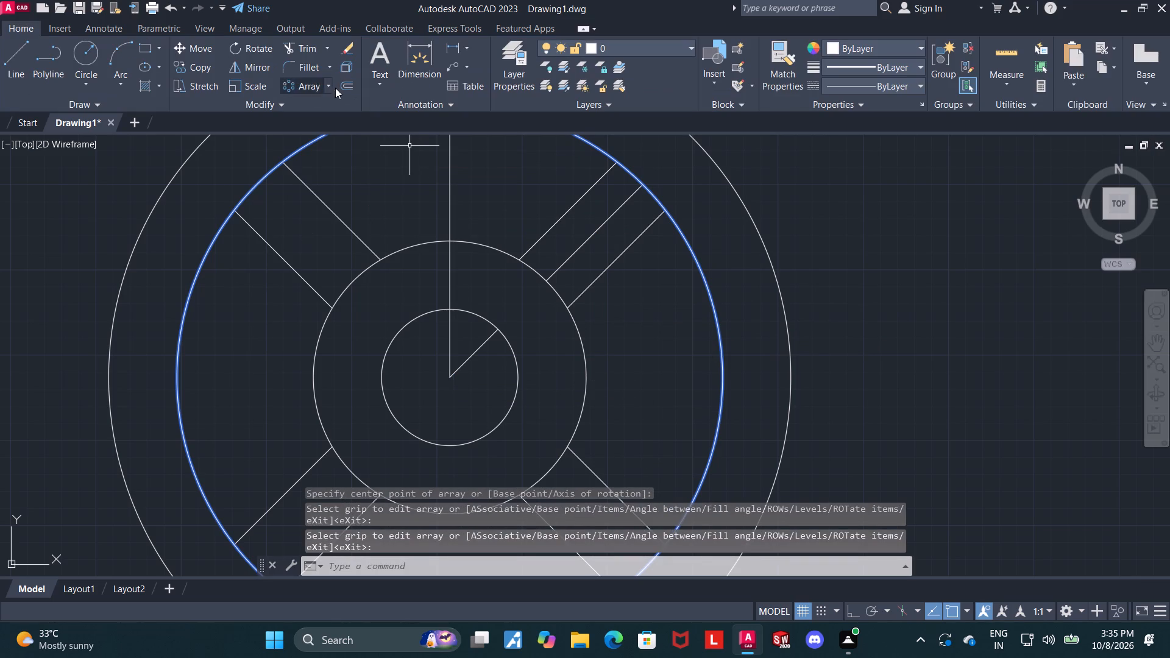
Trim the diameter 80 circle's arc segments spanning the upper-left, lower-left and lower-right slots.
{"action": "left_click", "coordinate": [311, 47]}
{"action": "left_click_drag", "start_coordinate": [285, 200], "coordinate": [249, 174]}
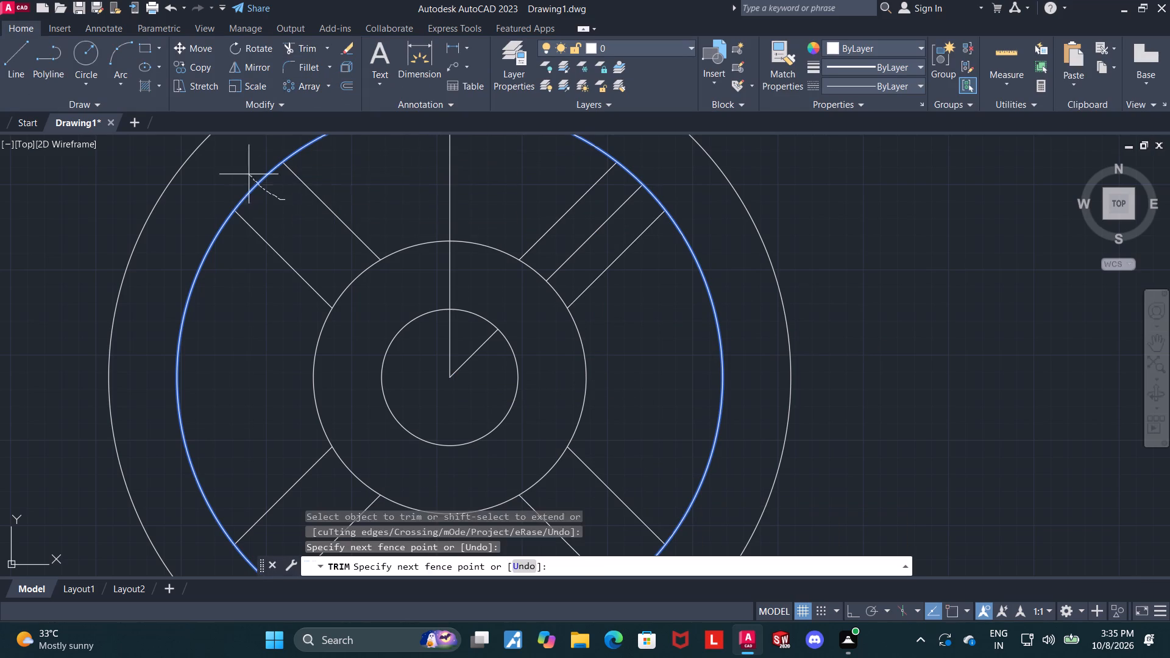
{"action": "left_click_drag", "start_coordinate": [249, 174], "coordinate": [248, 174]}
{"action": "scroll", "coordinate": [307, 302], "scroll_direction": "down", "scroll_amount": 3}
{"action": "scroll", "coordinate": [336, 392], "scroll_direction": "up", "scroll_amount": 2}
{"action": "left_click_drag", "start_coordinate": [243, 322], "coordinate": [230, 331]}
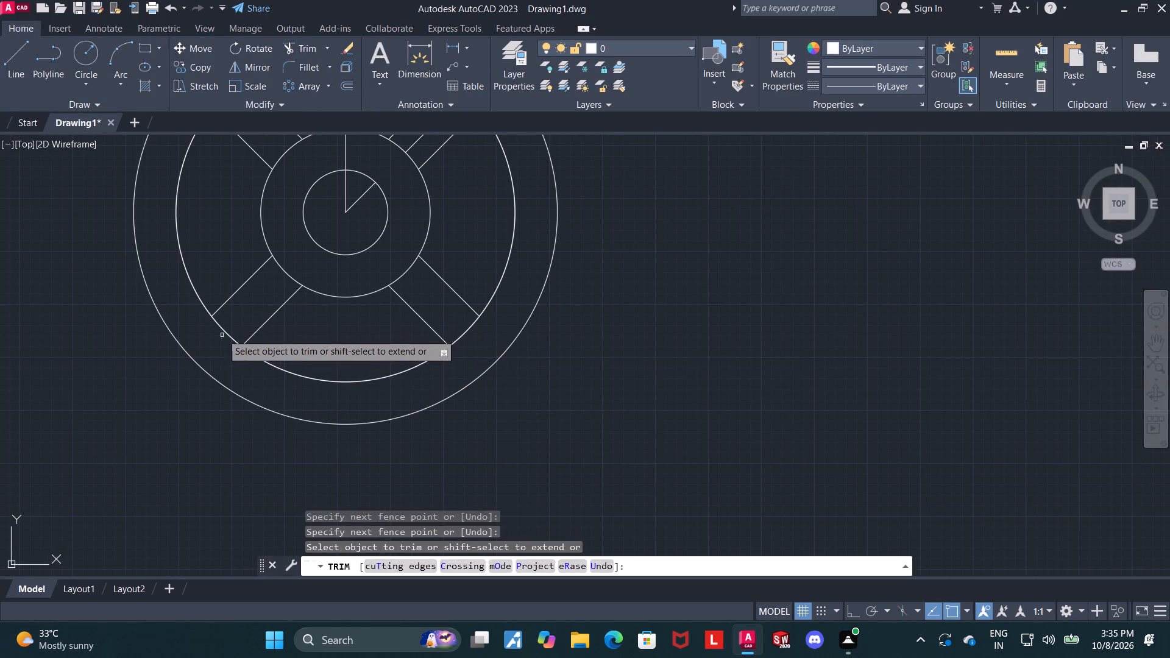
{"action": "left_click_drag", "start_coordinate": [229, 326], "coordinate": [225, 333]}
{"action": "left_click_drag", "start_coordinate": [244, 324], "coordinate": [230, 338]}
{"action": "left_click_drag", "start_coordinate": [236, 319], "coordinate": [219, 350]}
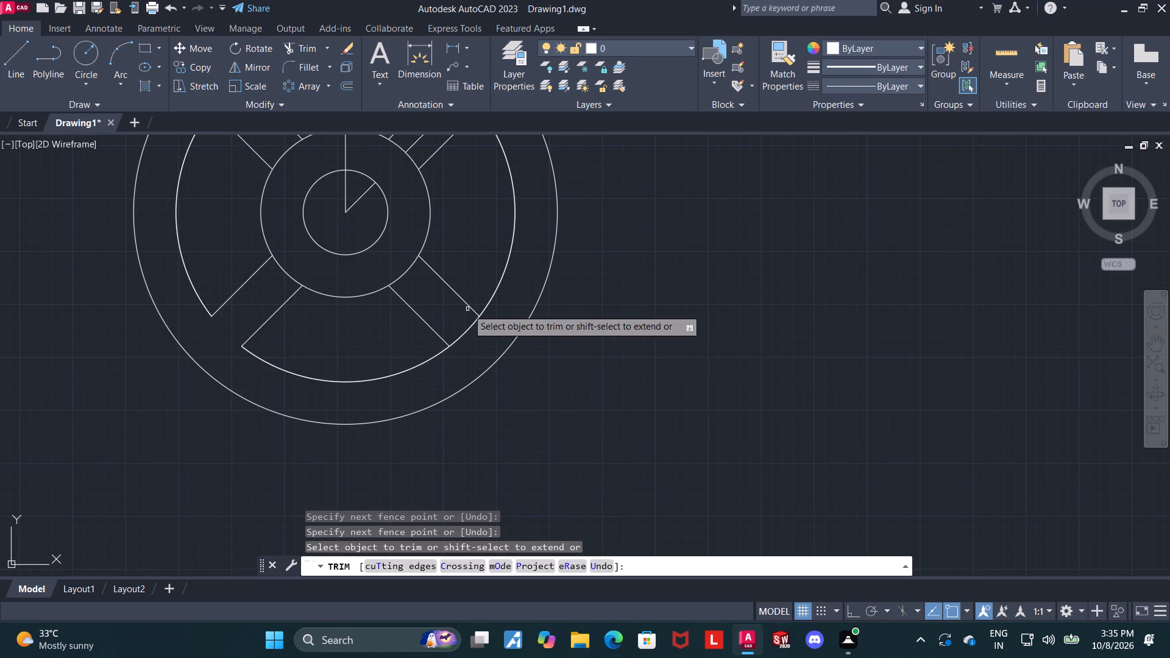
{"action": "left_click_drag", "start_coordinate": [462, 311], "coordinate": [483, 368]}
Clear the upper-right slot by trimming its middle 45° line and the diameter 40 and diameter 80 arcs crossing it.
{"action": "scroll", "coordinate": [477, 344], "scroll_direction": "up", "scroll_amount": 3}
{"action": "scroll", "coordinate": [446, 298], "scroll_direction": "up", "scroll_amount": 2}
{"action": "scroll", "coordinate": [446, 303], "scroll_direction": "down", "scroll_amount": 7}
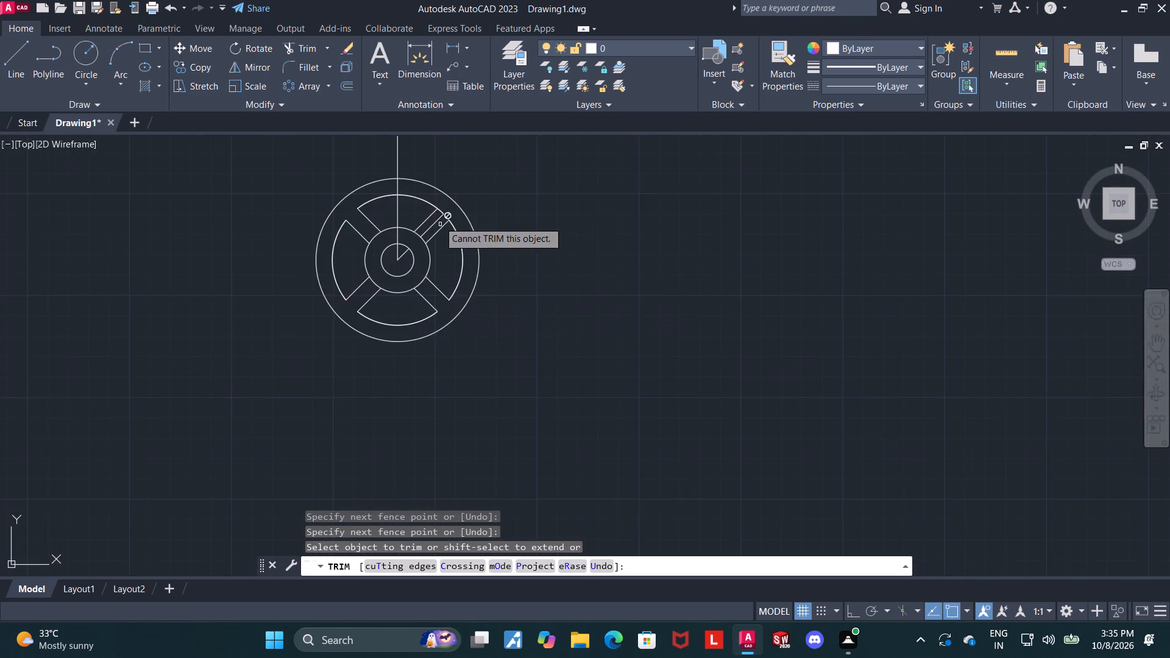
{"action": "scroll", "coordinate": [439, 219], "scroll_direction": "up", "scroll_amount": 3}
{"action": "left_click_drag", "start_coordinate": [412, 236], "coordinate": [400, 218]}
{"action": "left_click_drag", "start_coordinate": [370, 260], "coordinate": [349, 285]}
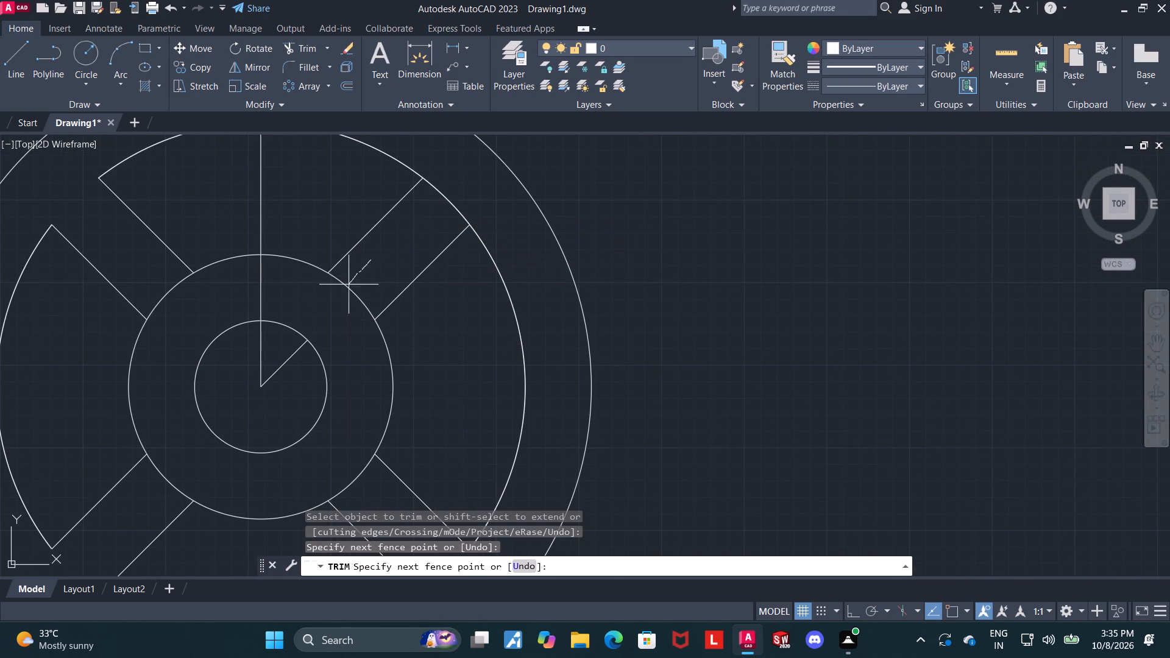
{"action": "left_click_drag", "start_coordinate": [349, 285], "coordinate": [342, 297]}
{"action": "left_click_drag", "start_coordinate": [442, 216], "coordinate": [448, 198]}
Trim the diameter 40 circle's arc segments spanning the upper-left, lower-left and lower-right slots.
{"action": "left_click_drag", "start_coordinate": [166, 306], "coordinate": [158, 263]}
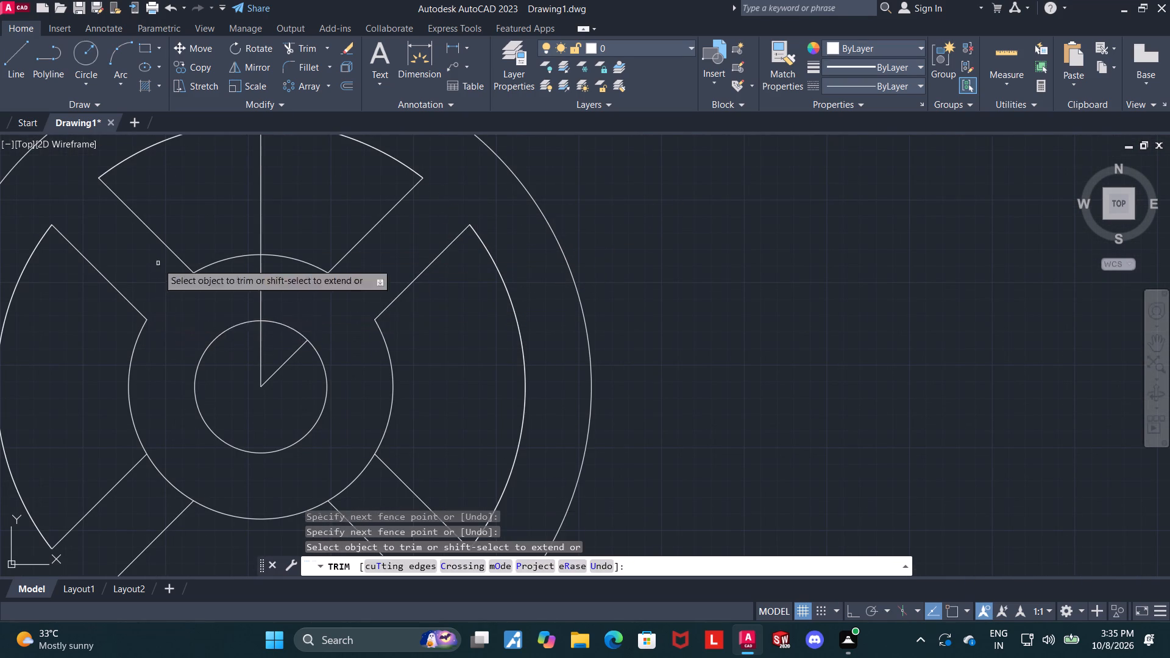
{"action": "left_click_drag", "start_coordinate": [180, 461], "coordinate": [163, 480]}
{"action": "left_click_drag", "start_coordinate": [369, 493], "coordinate": [335, 460]}
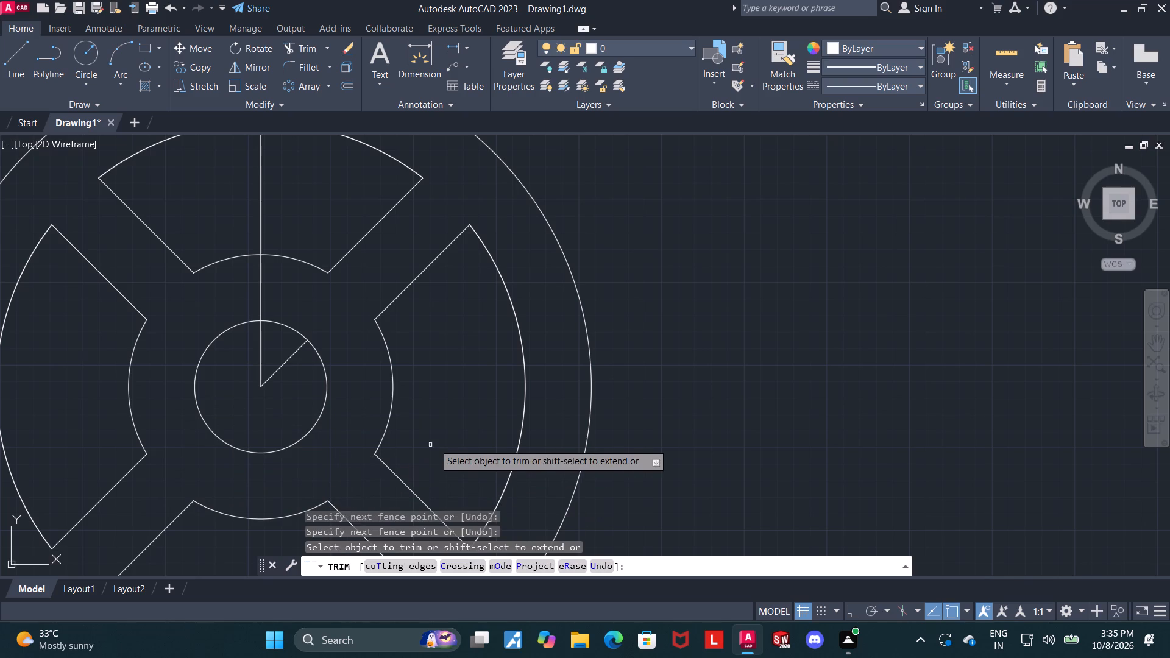
{"action": "scroll", "coordinate": [414, 450], "scroll_direction": "down", "scroll_amount": 4}
{"action": "scroll", "coordinate": [378, 456], "scroll_direction": "up", "scroll_amount": 3}
{"action": "key", "text": "Escape"}
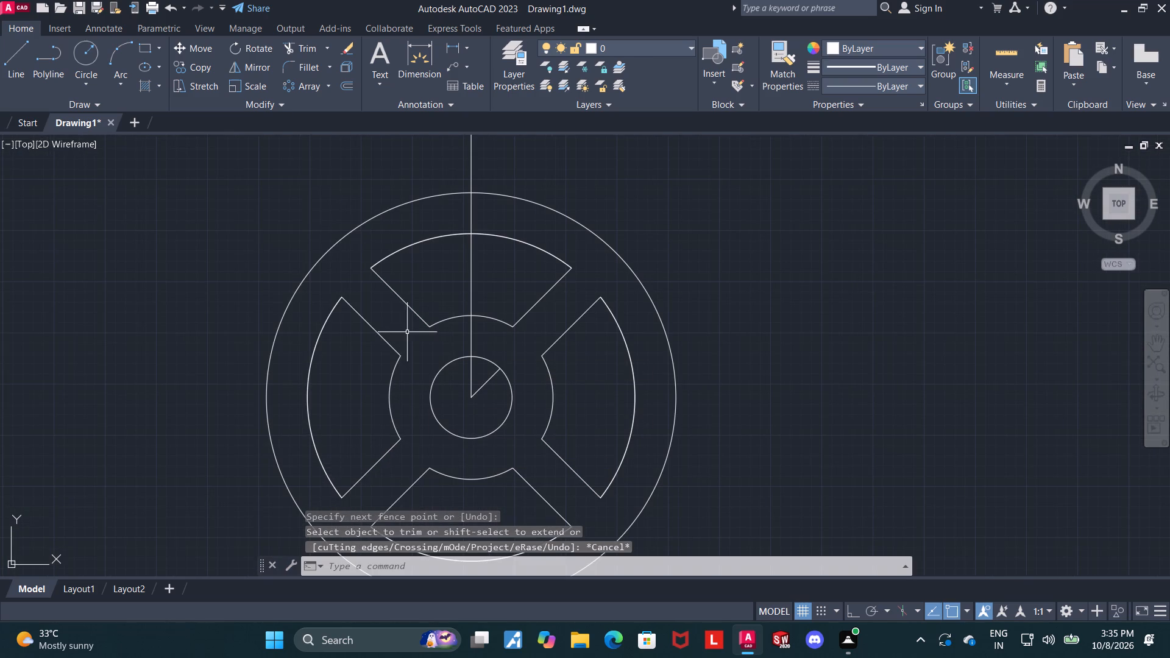
{"action": "key", "text": "Escape"}
Dimension the upper-left slot's width between its two parallel edges, placing the dimension outside the outer circle.
{"action": "left_click", "coordinate": [419, 54]}
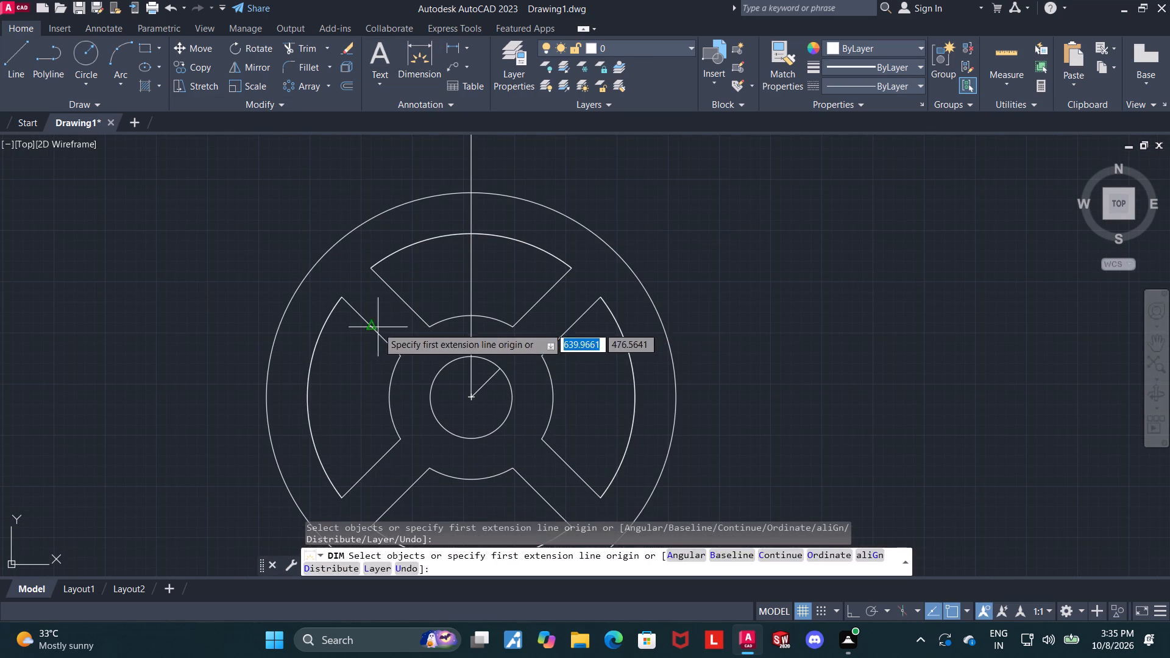
{"action": "left_click", "coordinate": [353, 310]}
{"action": "left_click", "coordinate": [383, 282]}
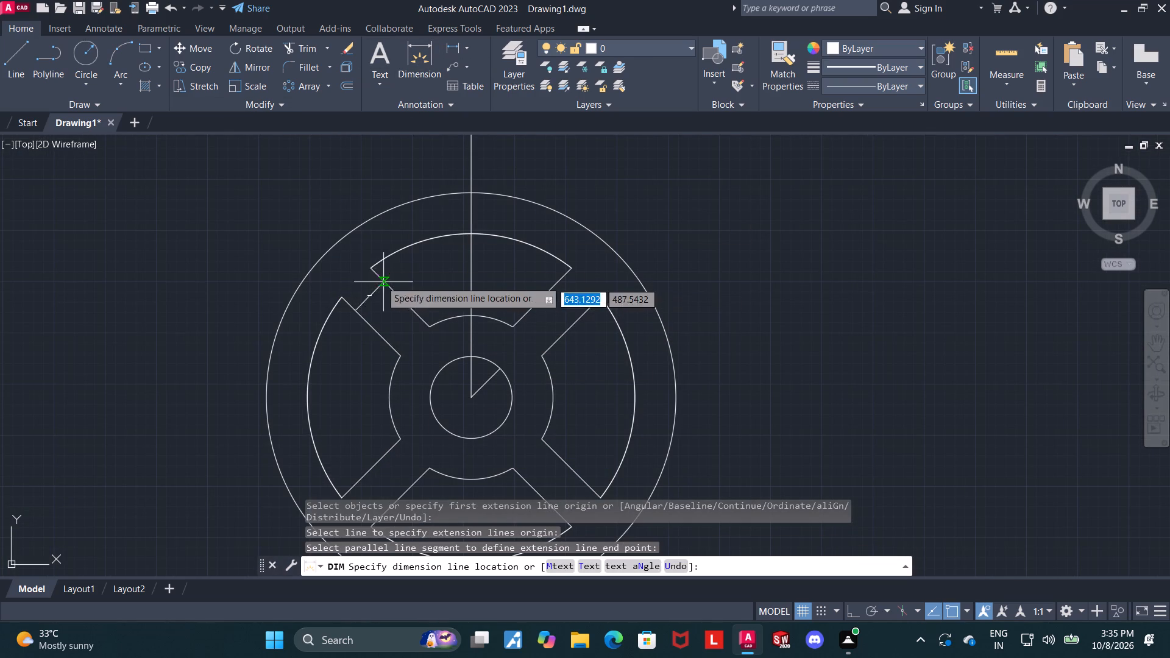
{"action": "left_click", "coordinate": [277, 246]}
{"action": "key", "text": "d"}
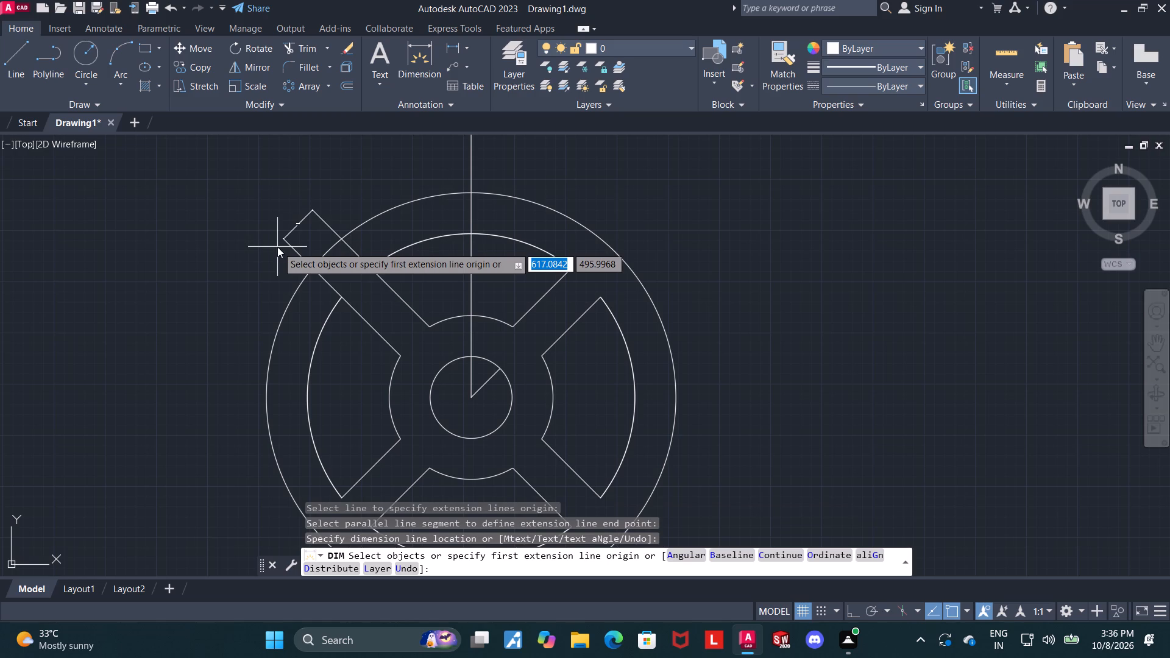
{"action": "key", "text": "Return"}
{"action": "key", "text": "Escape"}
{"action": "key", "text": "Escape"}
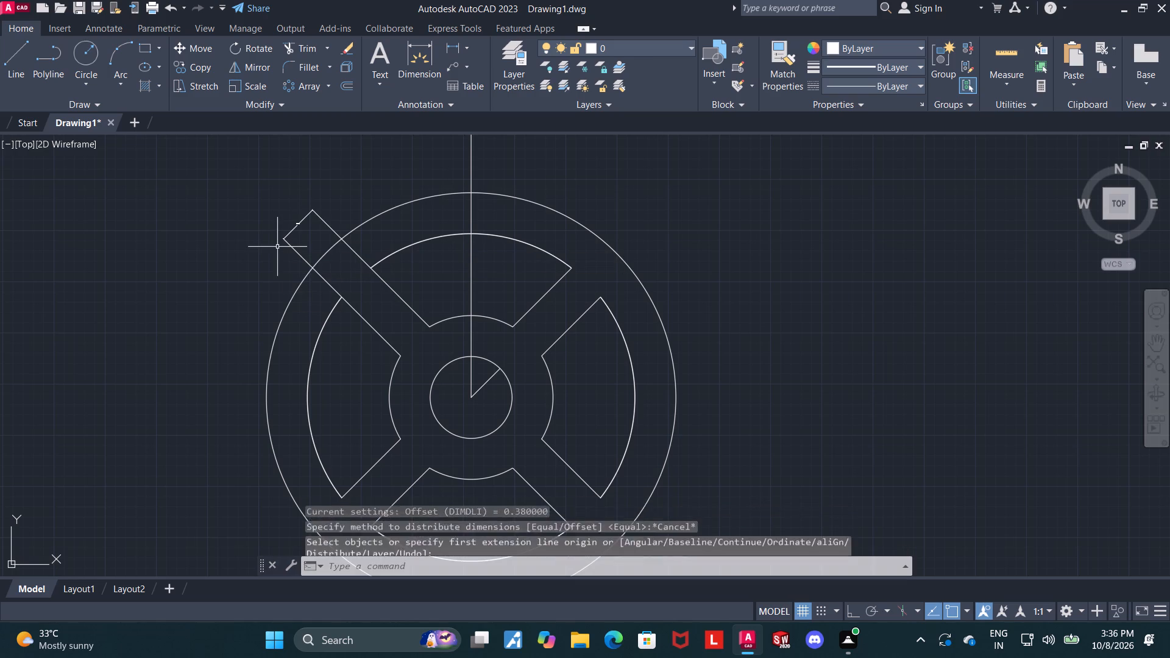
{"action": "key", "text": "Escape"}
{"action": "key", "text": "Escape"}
Set the linear dimension precision of the Standard dimension style to 0.
{"action": "key", "text": "d"}
{"action": "key", "text": "Return"}
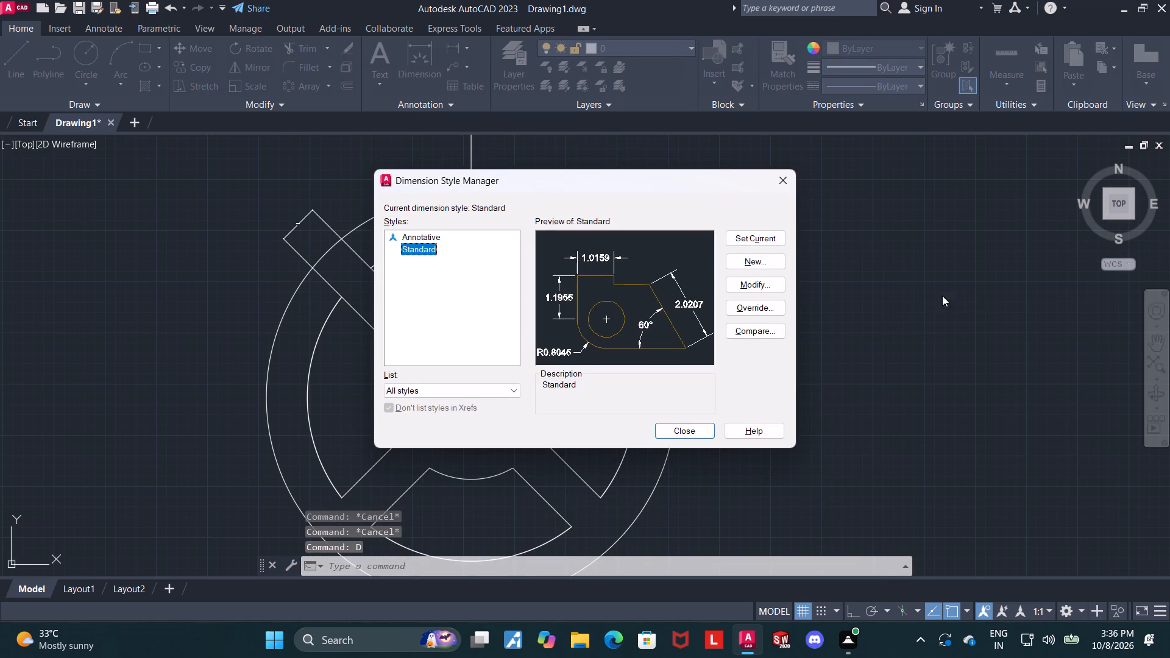
{"action": "left_click", "coordinate": [775, 278]}
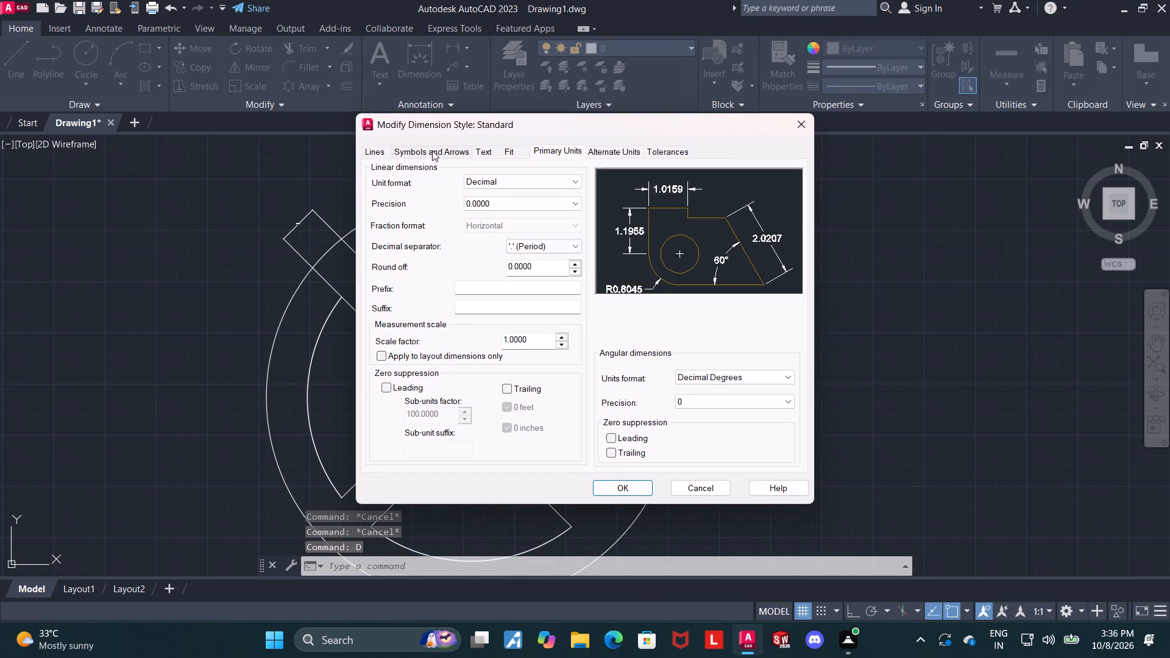
{"action": "left_click", "coordinate": [541, 148]}
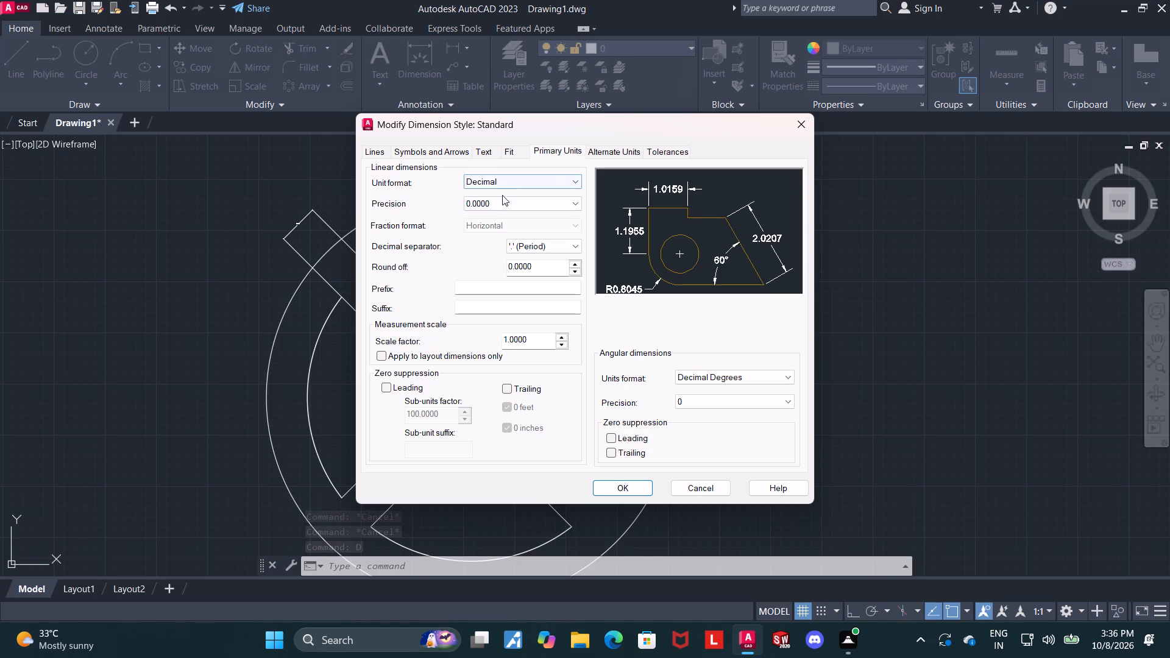
{"action": "left_click", "coordinate": [503, 197]}
{"action": "left_click", "coordinate": [492, 217]}
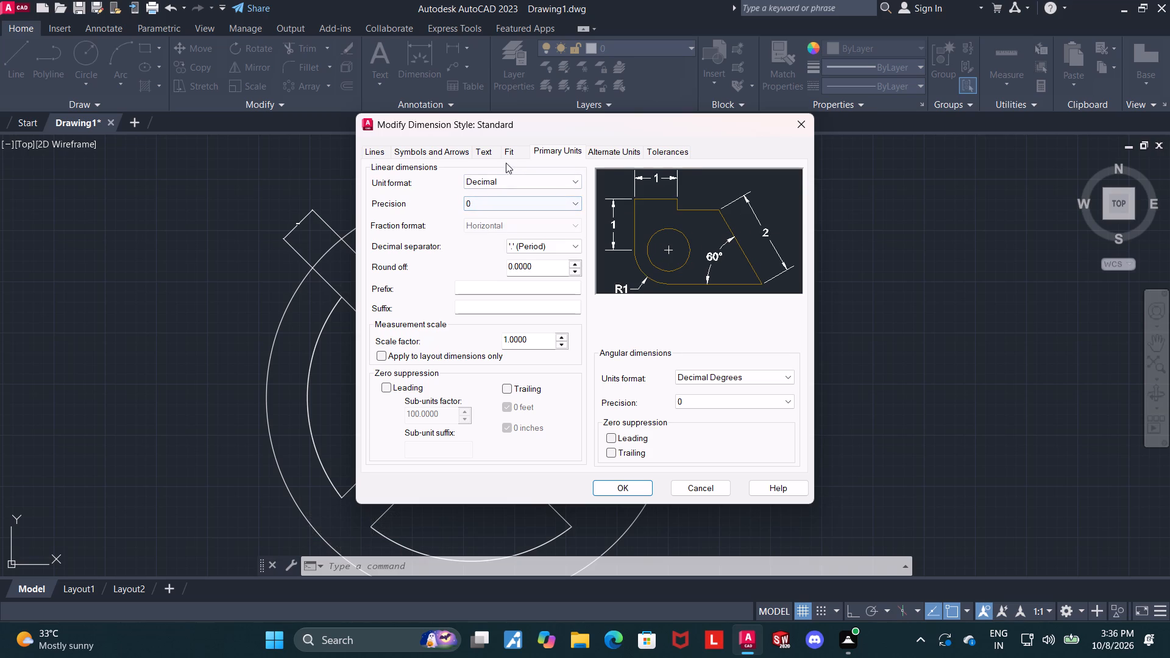
Set the Standard dimension style's text height to 4.
{"action": "left_click", "coordinate": [487, 147]}
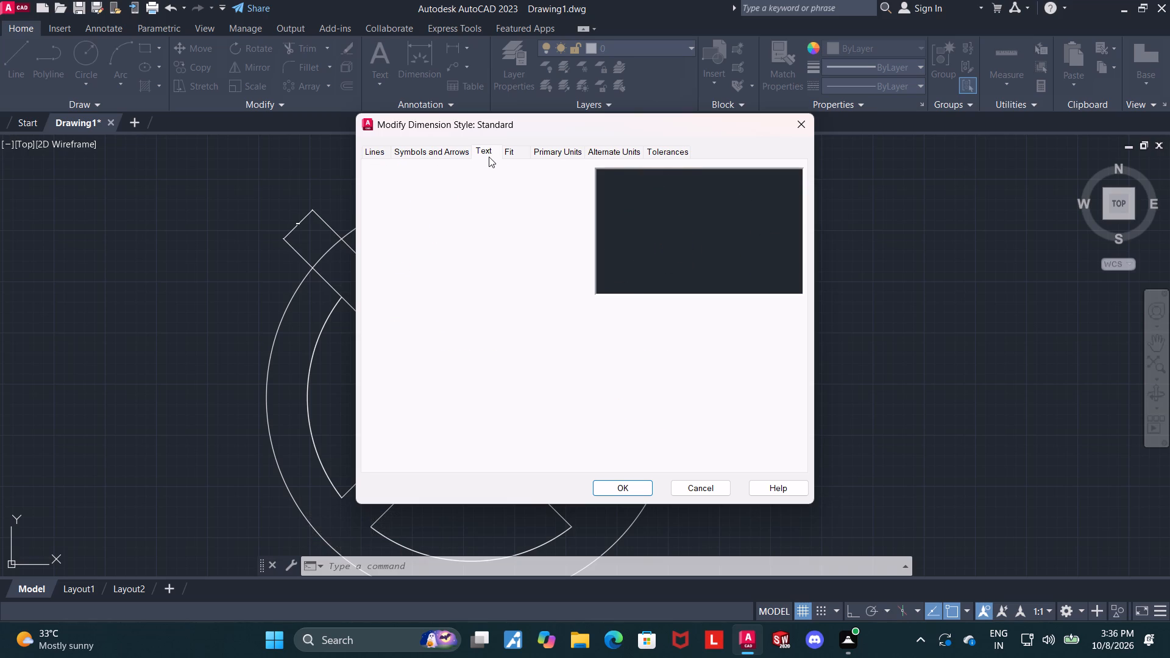
{"action": "left_click_drag", "start_coordinate": [554, 260], "coordinate": [469, 253]}
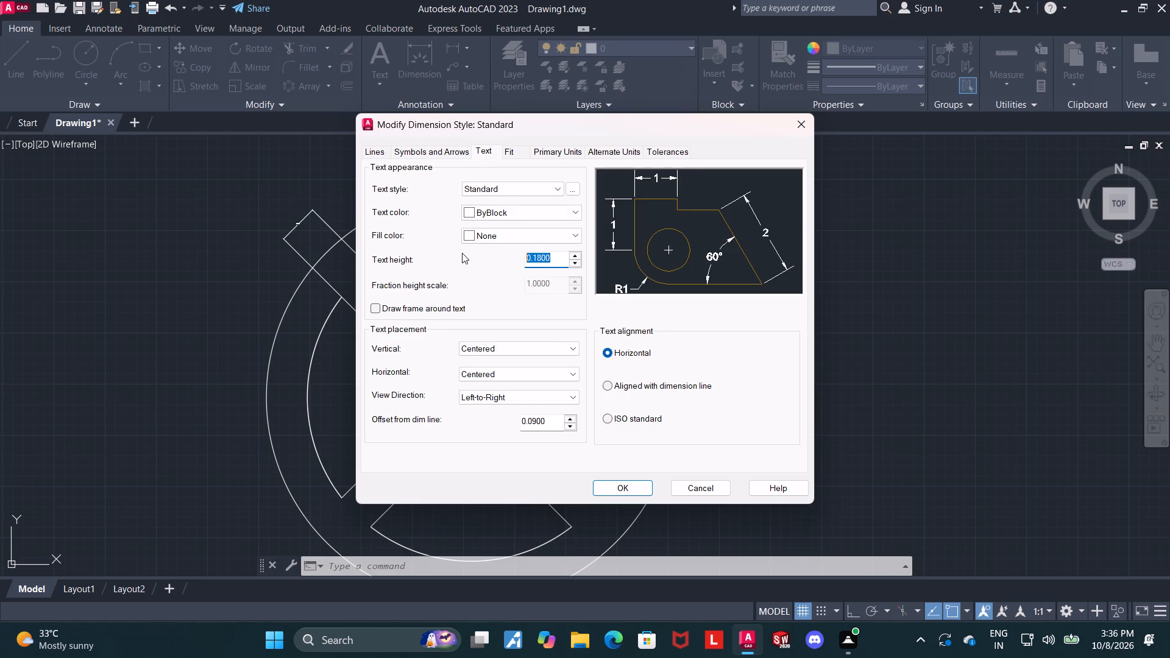
{"action": "key", "text": "4"}
{"action": "key", "text": "Return"}
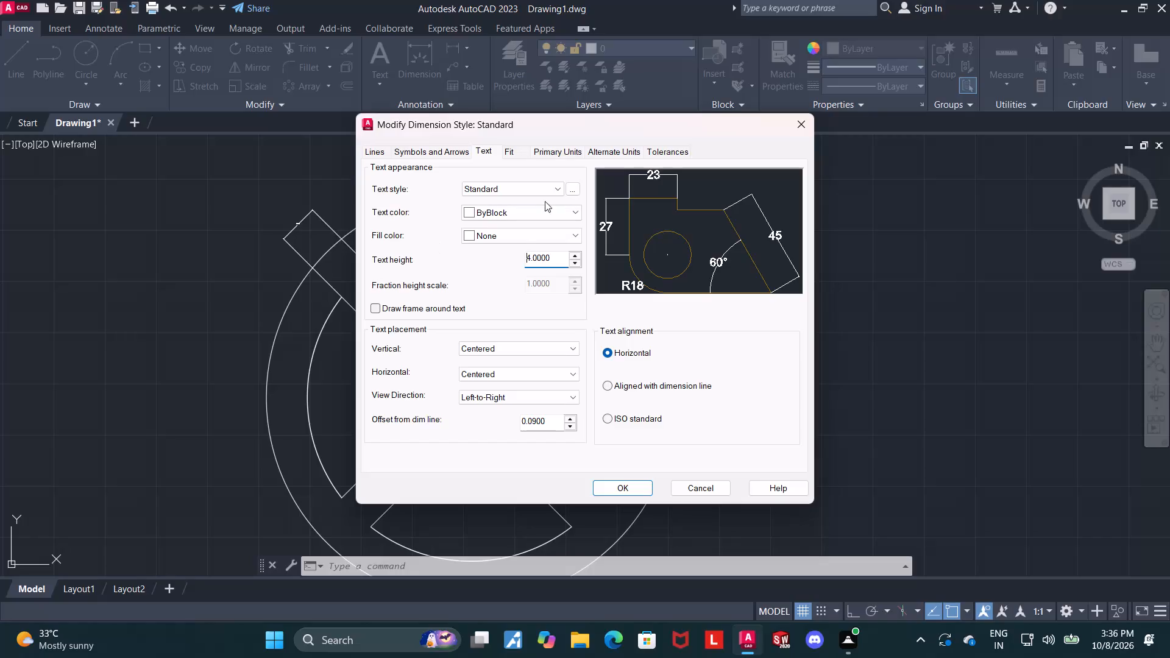
Set the Standard dimension style's arrow size to 3 and apply the style changes.
{"action": "left_click", "coordinate": [450, 154]}
{"action": "left_click_drag", "start_coordinate": [408, 302], "coordinate": [285, 293]}
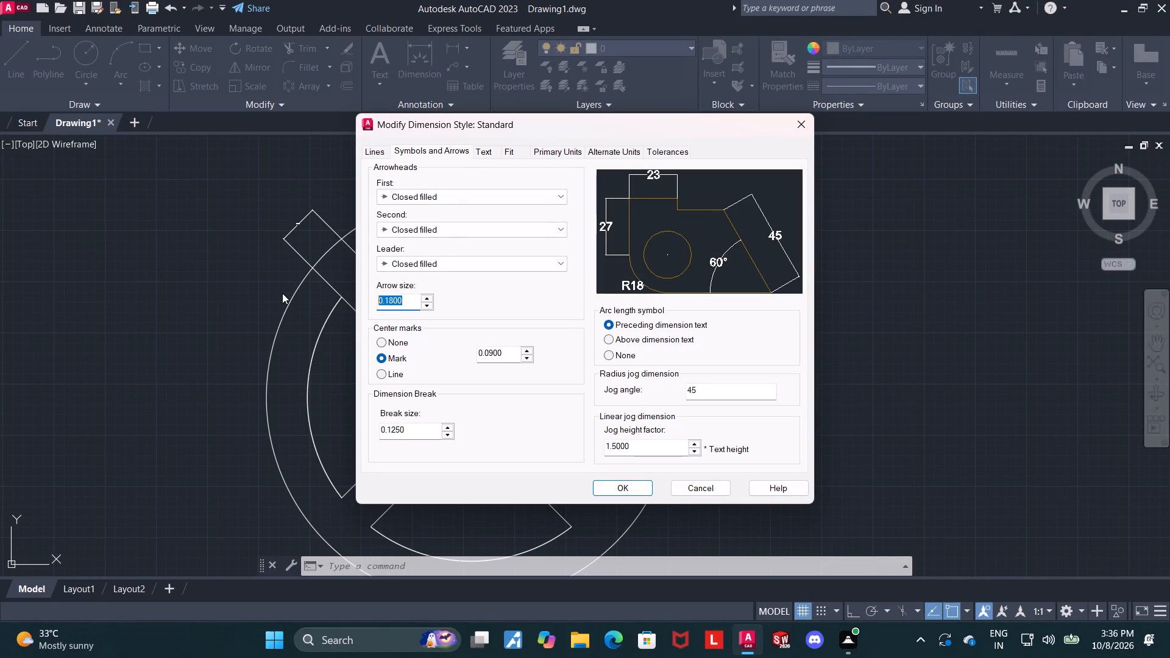
{"action": "key", "text": "4"}
{"action": "key", "text": "BackSpace"}
{"action": "key", "text": "3"}
{"action": "key", "text": "Return"}
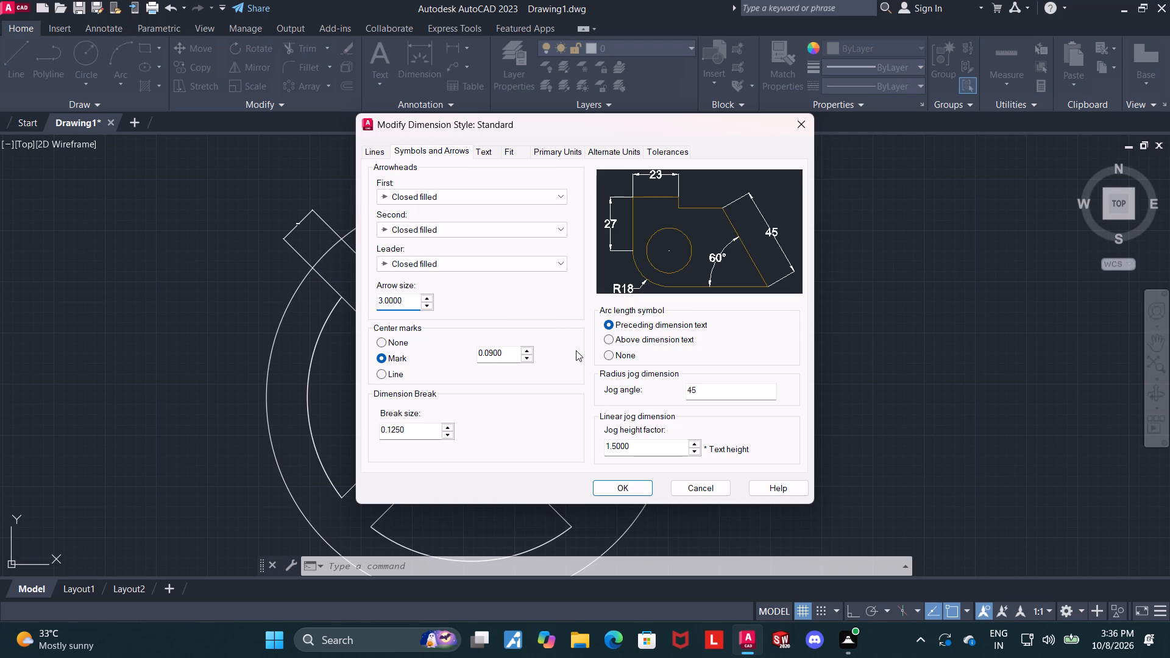
{"action": "left_click", "coordinate": [637, 484]}
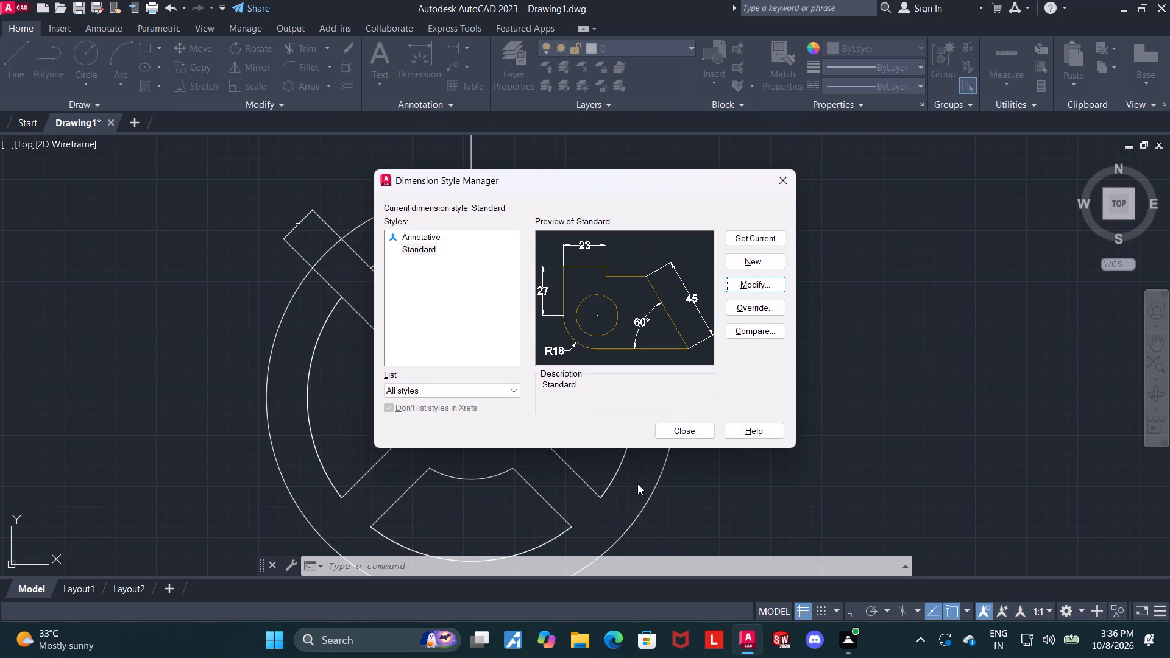
{"action": "left_click", "coordinate": [664, 430]}
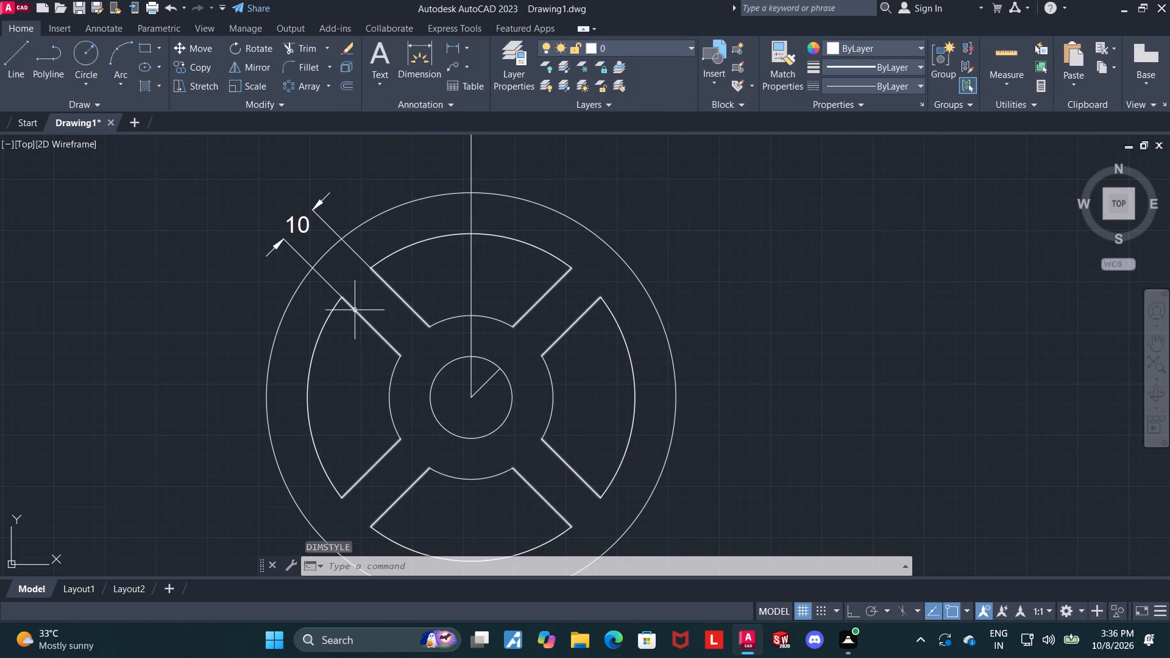
Add a diameter dimension to the outermost circle, placed outside the part at its upper right.
{"action": "left_click", "coordinate": [411, 52]}
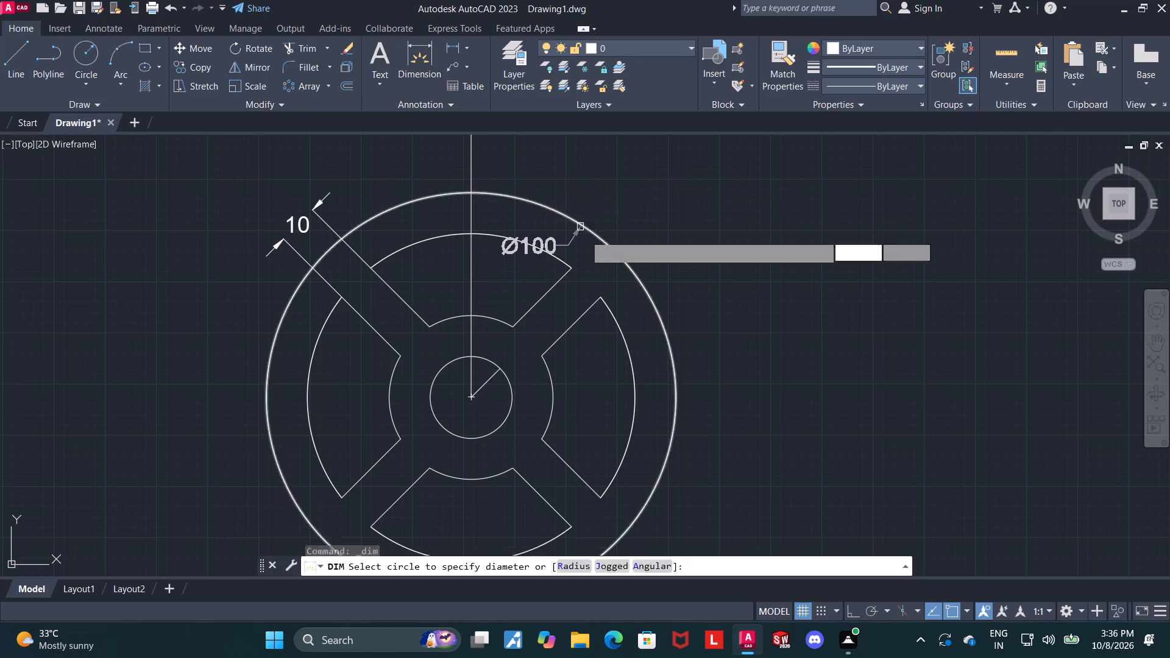
{"action": "scroll", "coordinate": [591, 244], "scroll_direction": "down", "scroll_amount": 1}
{"action": "scroll", "coordinate": [629, 269], "scroll_direction": "up", "scroll_amount": 1}
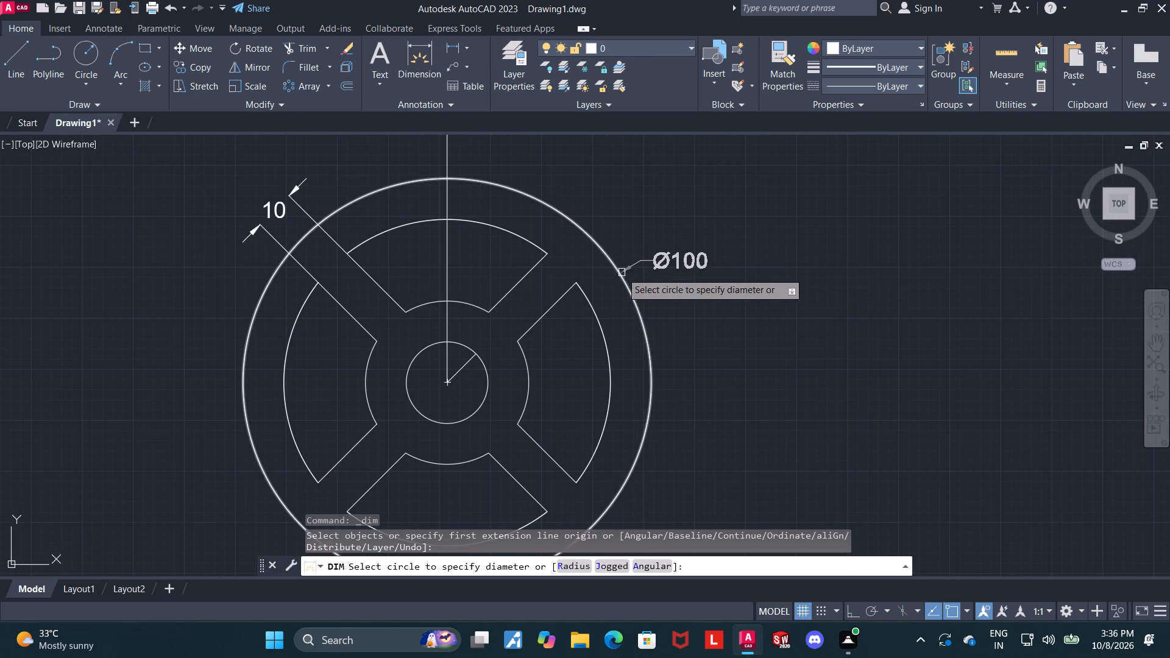
{"action": "left_click", "coordinate": [622, 272]}
{"action": "left_click", "coordinate": [670, 250]}
{"action": "key", "text": "Escape"}
Dimension the large arc of the left segment as a diameter, placing the text outside the part on the left.
{"action": "left_click", "coordinate": [422, 60]}
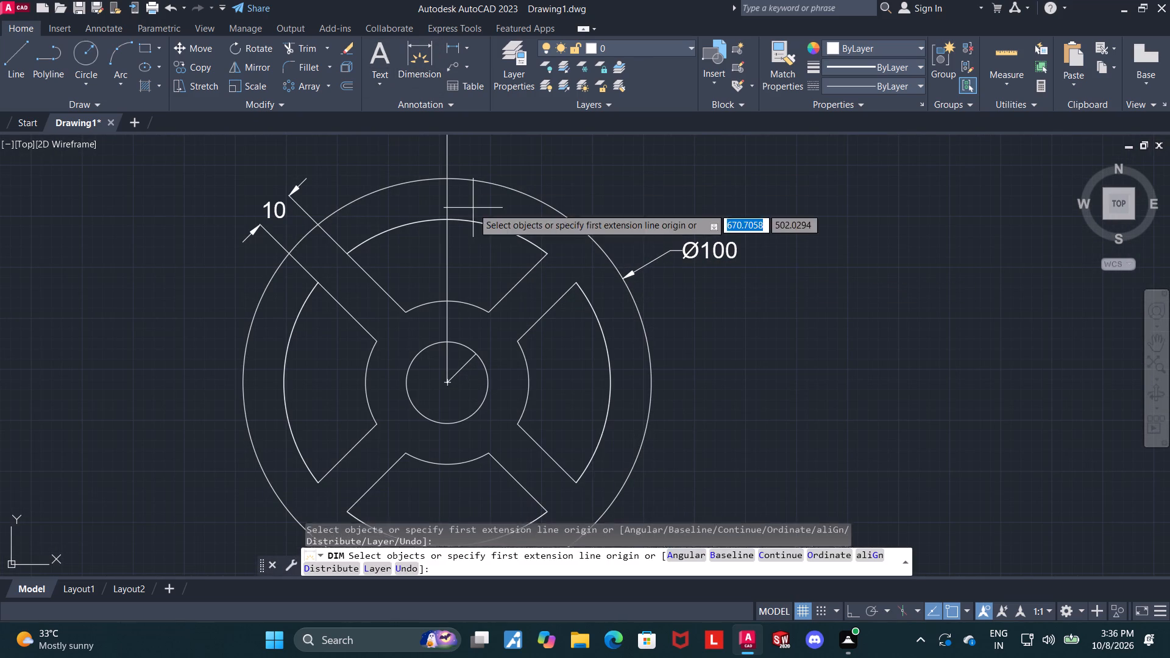
{"action": "scroll", "coordinate": [286, 328], "scroll_direction": "up", "scroll_amount": 1}
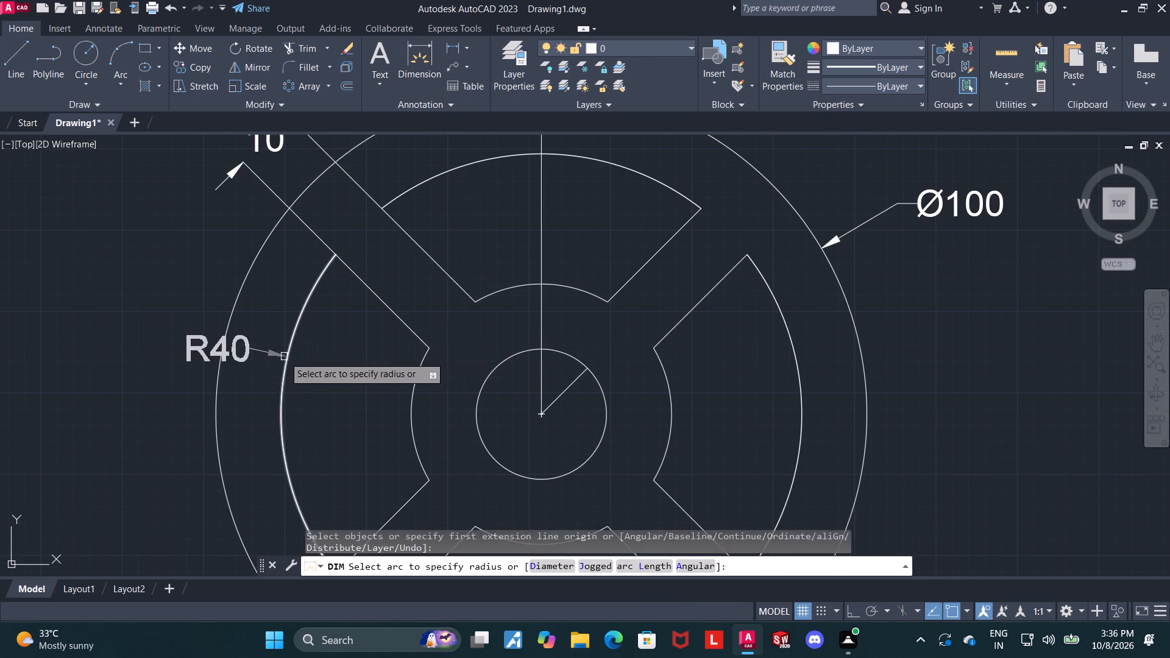
{"action": "left_click", "coordinate": [284, 356]}
{"action": "key", "text": "d"}
{"action": "key", "text": "Return"}
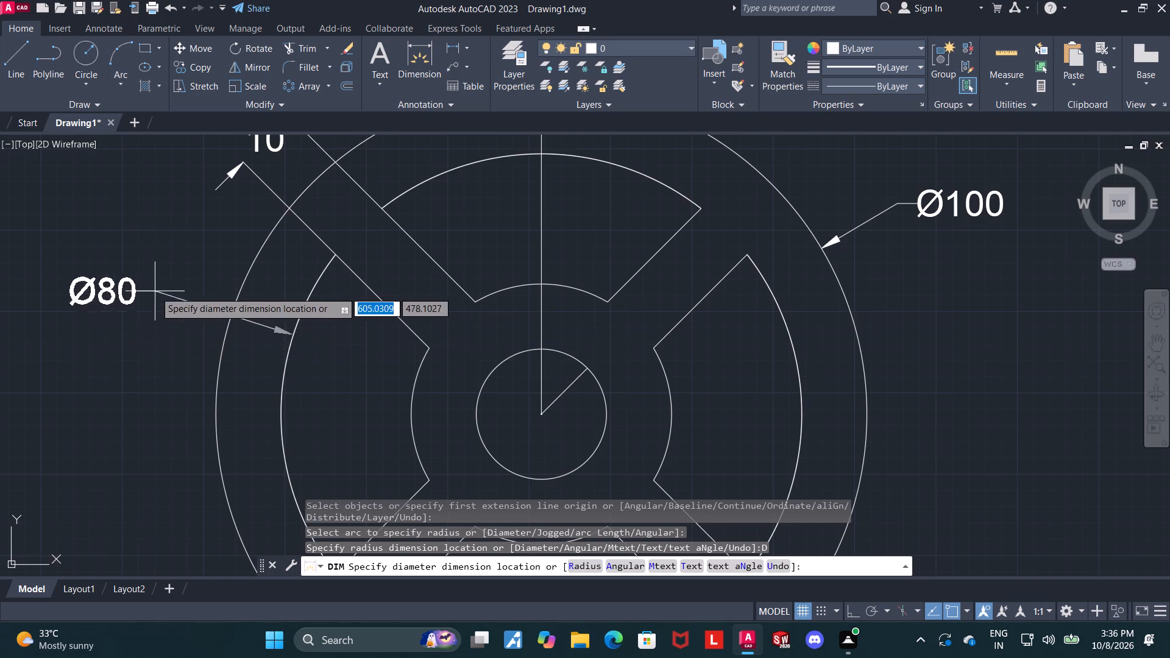
{"action": "scroll", "coordinate": [180, 302], "scroll_direction": "down", "scroll_amount": 2}
{"action": "left_click", "coordinate": [151, 325]}
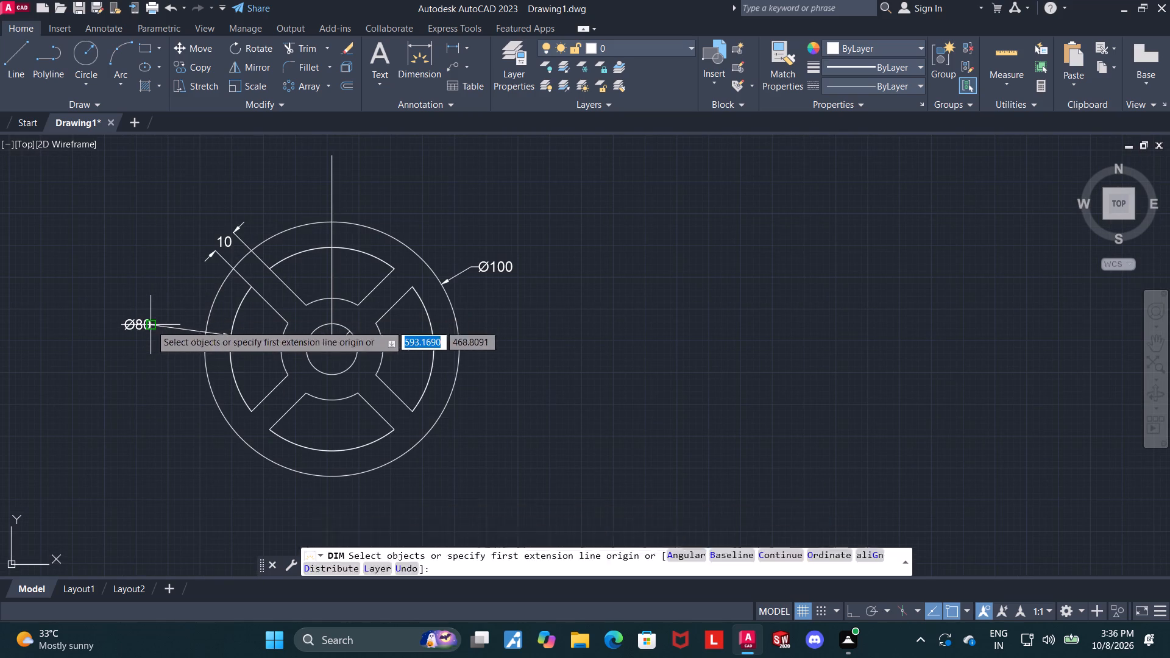
{"action": "key", "text": "Escape"}
{"action": "key", "text": "Escape"}
Add a diameter dimension to the upper segment's small inner arc, placed outside the outer circle at the upper right.
{"action": "left_click", "coordinate": [414, 62]}
{"action": "scroll", "coordinate": [413, 270], "scroll_direction": "up", "scroll_amount": 1}
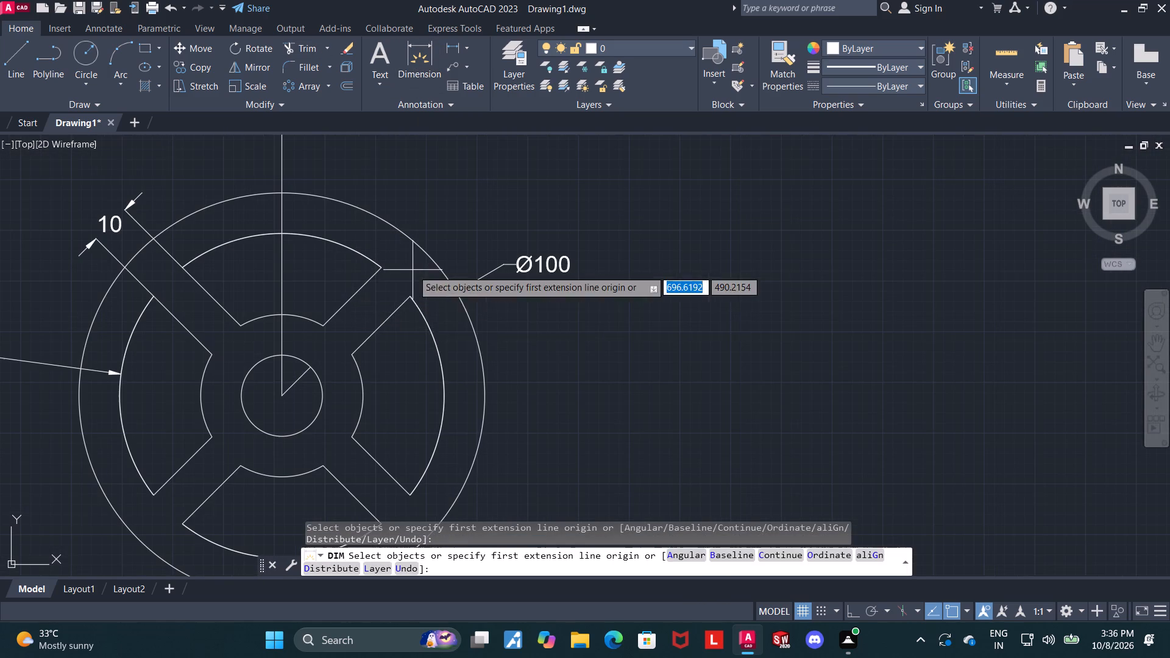
{"action": "left_click", "coordinate": [305, 315]}
{"action": "left_click", "coordinate": [363, 180]}
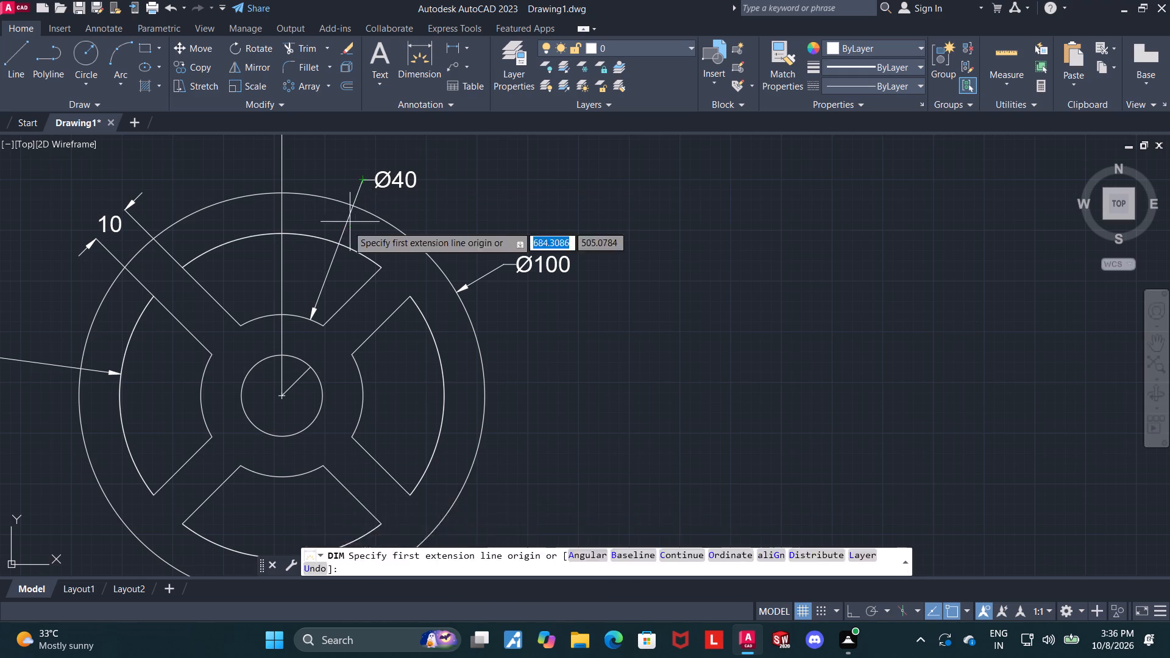
{"action": "key", "text": "Escape"}
Add a diameter dimension to the small central circle, placed outside the outer circle at the lower right.
{"action": "left_click", "coordinate": [418, 62]}
{"action": "scroll", "coordinate": [431, 87], "scroll_direction": "down", "scroll_amount": 2}
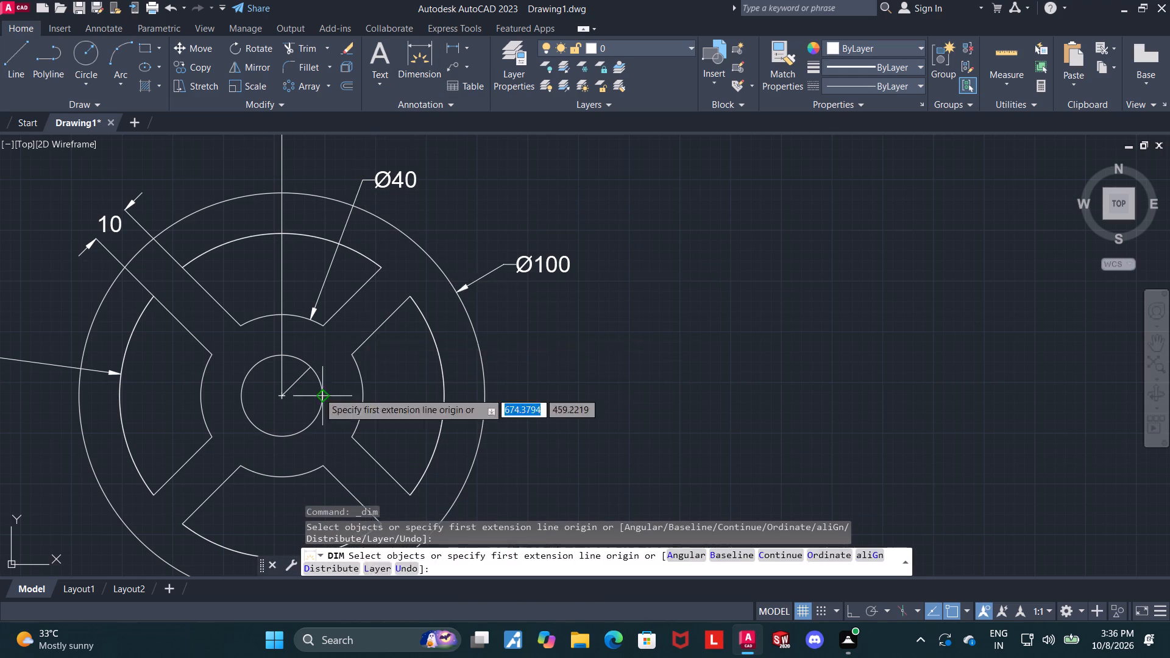
{"action": "scroll", "coordinate": [315, 402], "scroll_direction": "up", "scroll_amount": 1}
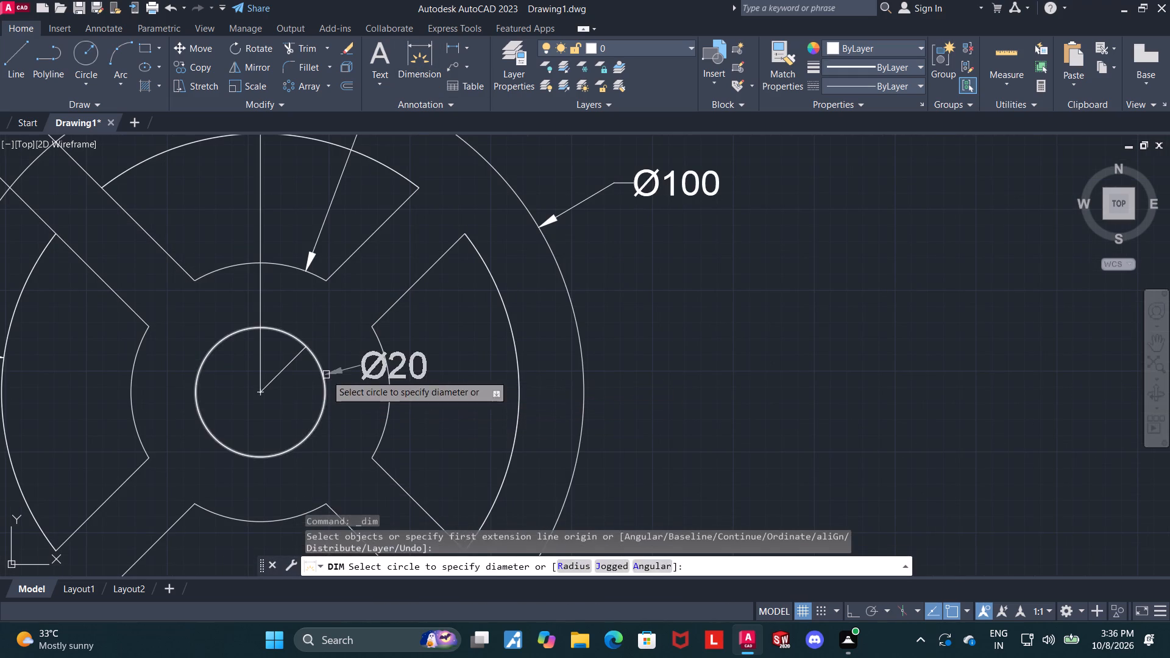
{"action": "left_click", "coordinate": [326, 375]}
{"action": "scroll", "coordinate": [620, 424], "scroll_direction": "up", "scroll_amount": 4}
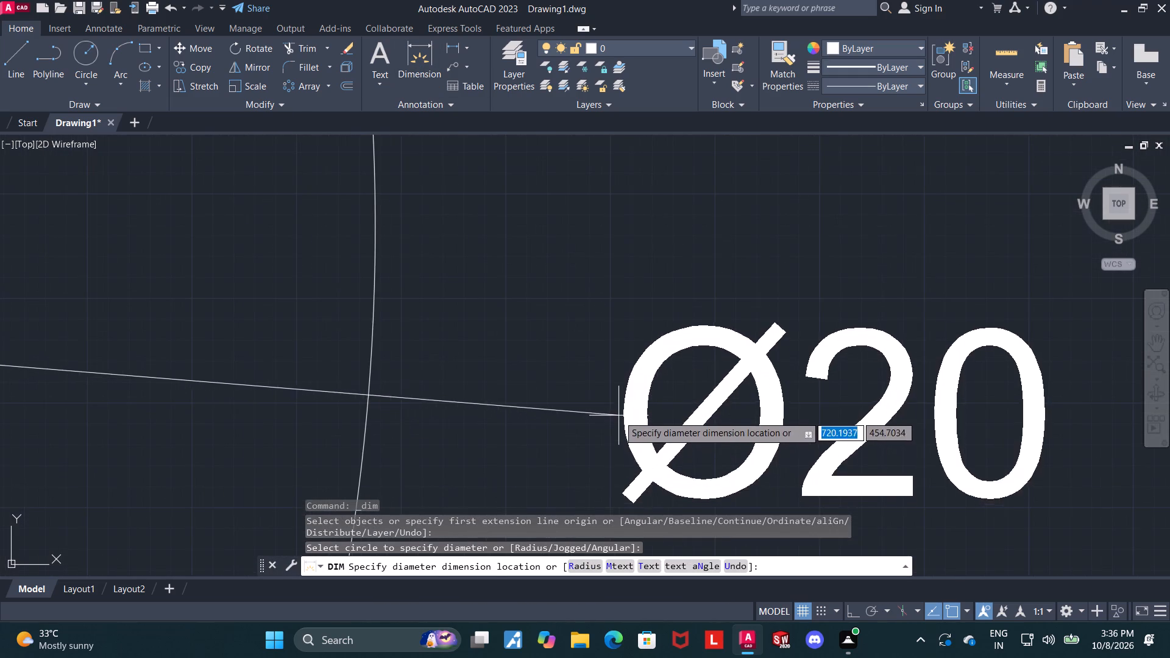
{"action": "scroll", "coordinate": [599, 404], "scroll_direction": "down", "scroll_amount": 7}
{"action": "scroll", "coordinate": [581, 425], "scroll_direction": "up", "scroll_amount": 2}
{"action": "left_click", "coordinate": [623, 459]}
{"action": "key", "text": "Escape"}
{"action": "key", "text": "Escape"}
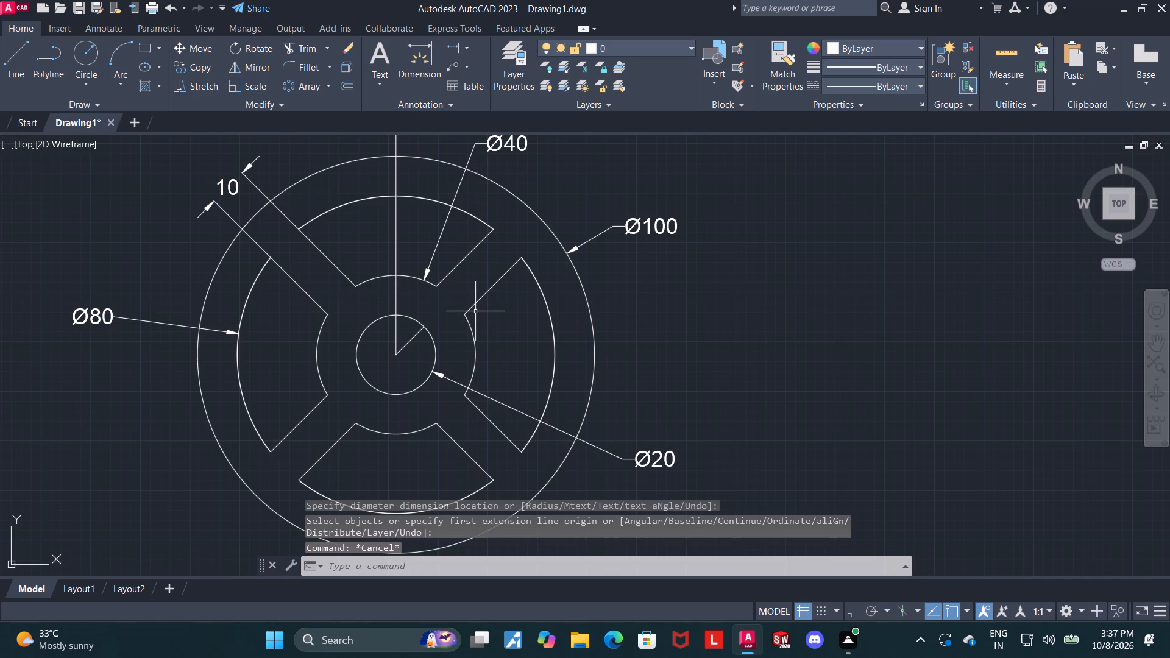
With Ortho on, draw a 140-long vertical line straight down from the centre of the concentric circles.
{"action": "scroll", "coordinate": [475, 311], "scroll_direction": "down", "scroll_amount": 2}
{"action": "scroll", "coordinate": [455, 392], "scroll_direction": "up", "scroll_amount": 1}
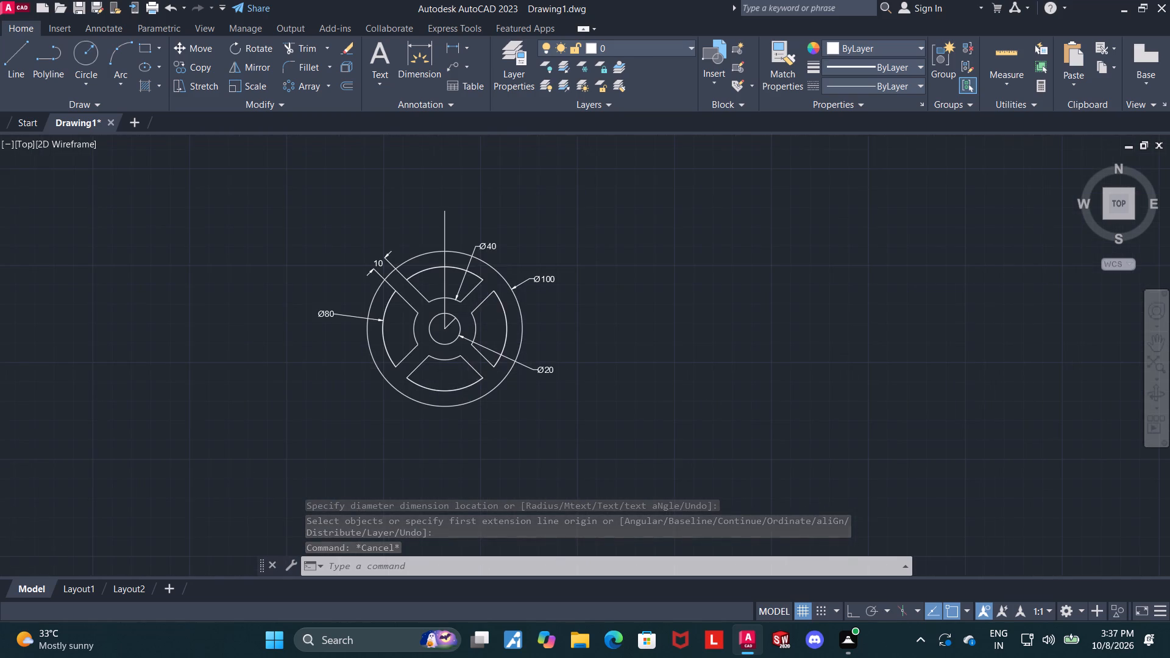
{"action": "scroll", "coordinate": [483, 394], "scroll_direction": "down", "scroll_amount": 2}
{"action": "scroll", "coordinate": [518, 508], "scroll_direction": "down", "scroll_amount": 2}
{"action": "scroll", "coordinate": [487, 499], "scroll_direction": "up", "scroll_amount": 2}
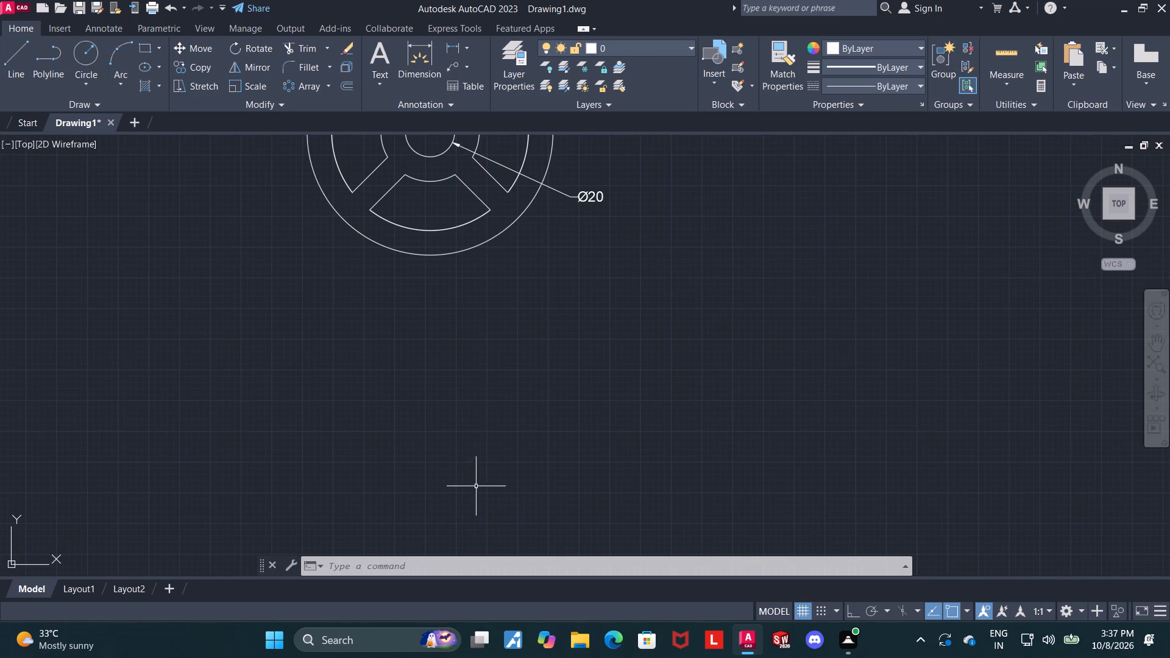
{"action": "scroll", "coordinate": [480, 439], "scroll_direction": "down", "scroll_amount": 1}
{"action": "scroll", "coordinate": [17, 73], "scroll_direction": "down", "scroll_amount": 1}
{"action": "left_click", "coordinate": [17, 73]}
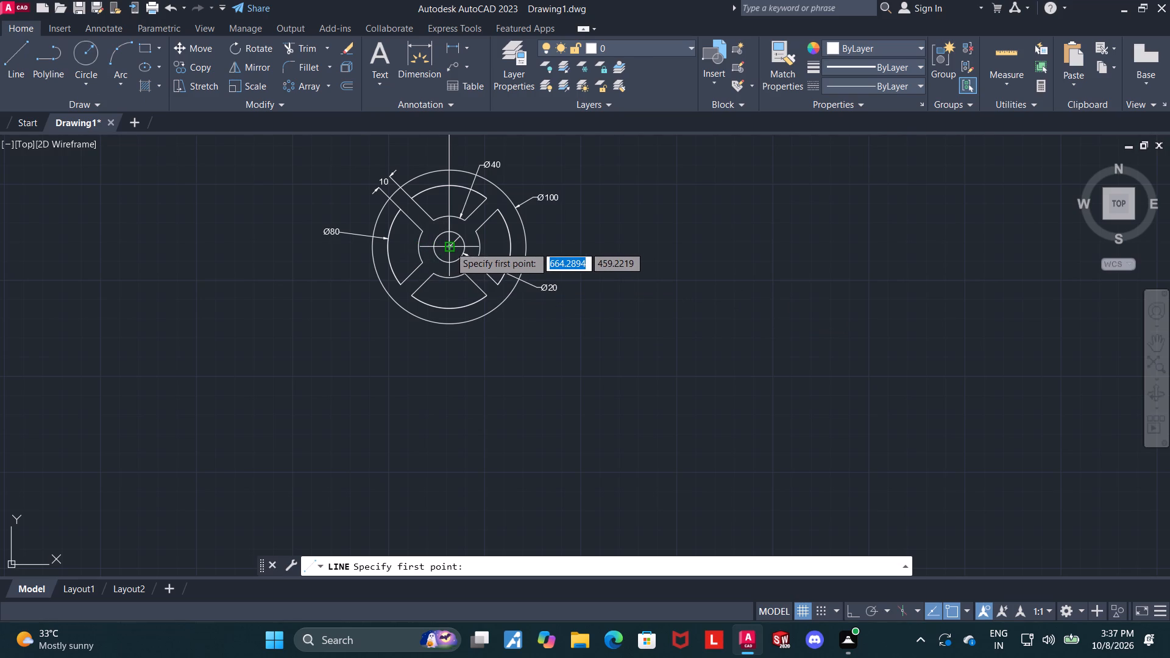
{"action": "scroll", "coordinate": [450, 246], "scroll_direction": "up", "scroll_amount": 4}
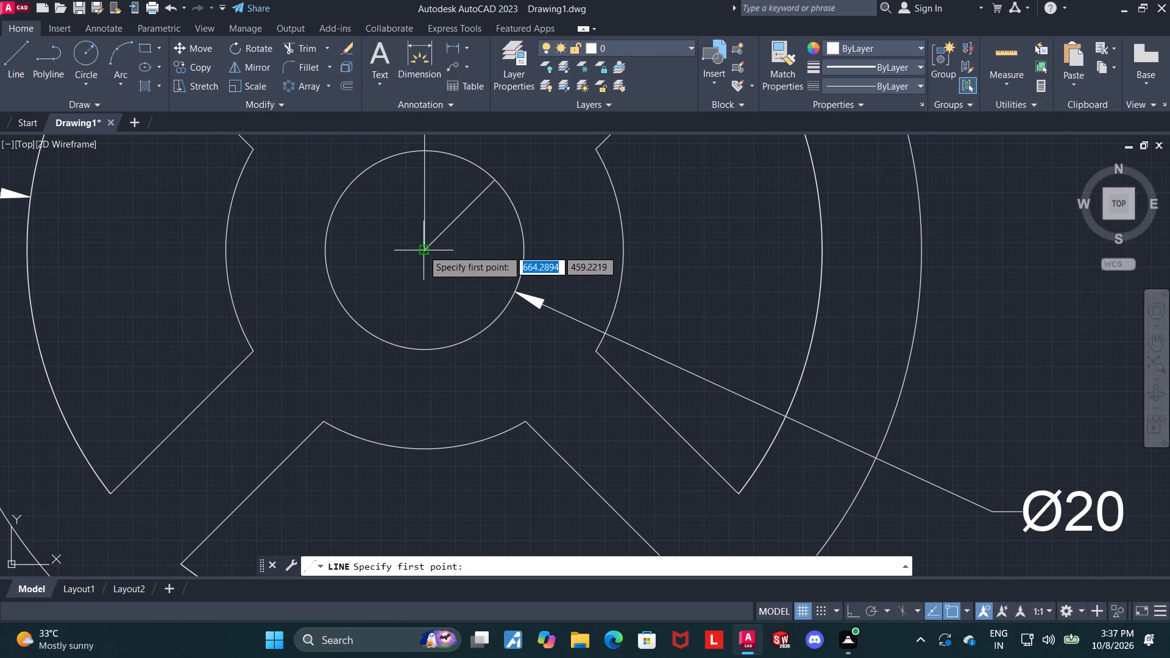
{"action": "scroll", "coordinate": [423, 250], "scroll_direction": "up", "scroll_amount": 6}
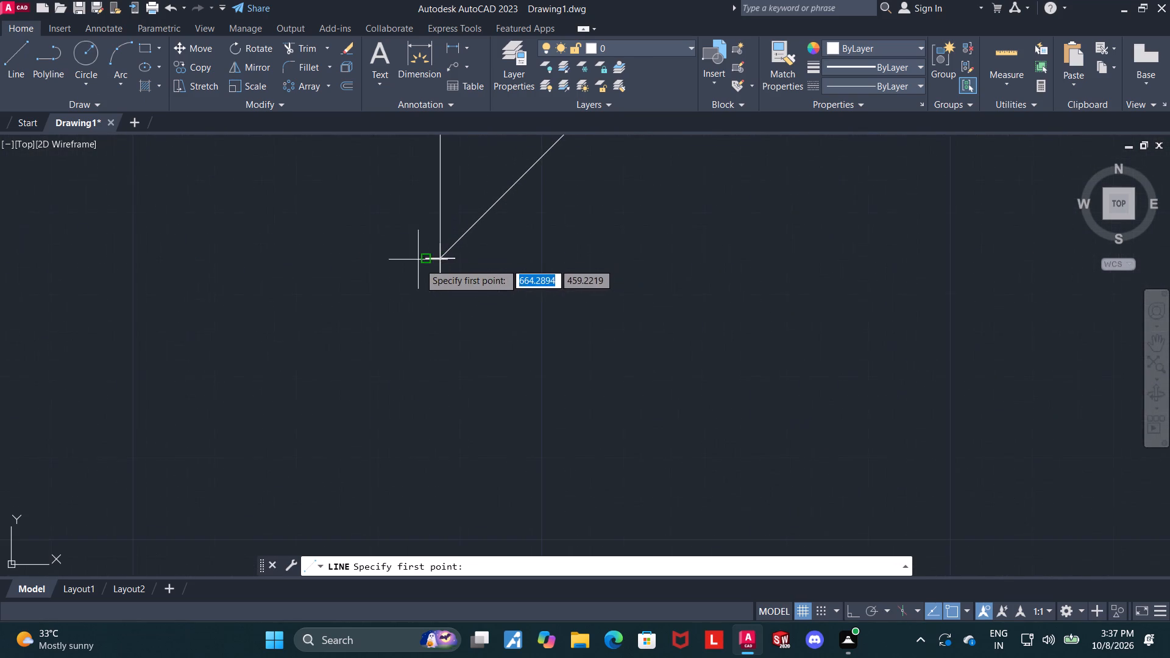
{"action": "left_click", "coordinate": [438, 258]}
{"action": "scroll", "coordinate": [438, 259], "scroll_direction": "down", "scroll_amount": 10}
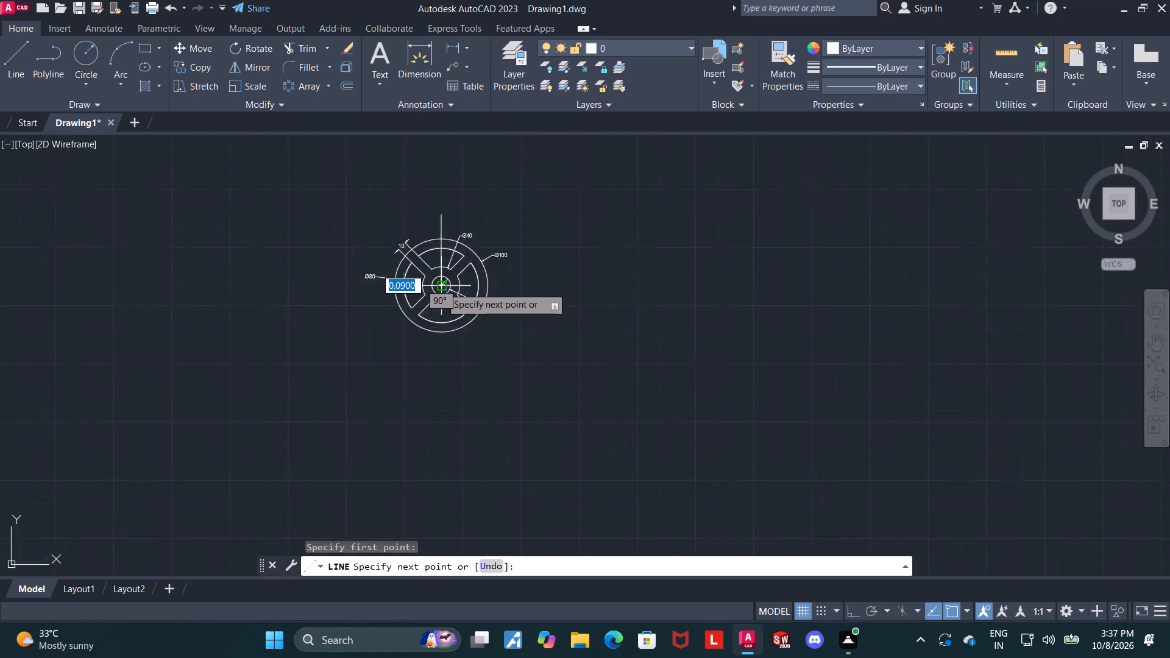
{"action": "scroll", "coordinate": [441, 287], "scroll_direction": "down", "scroll_amount": 2}
{"action": "scroll", "coordinate": [437, 324], "scroll_direction": "up", "scroll_amount": 3}
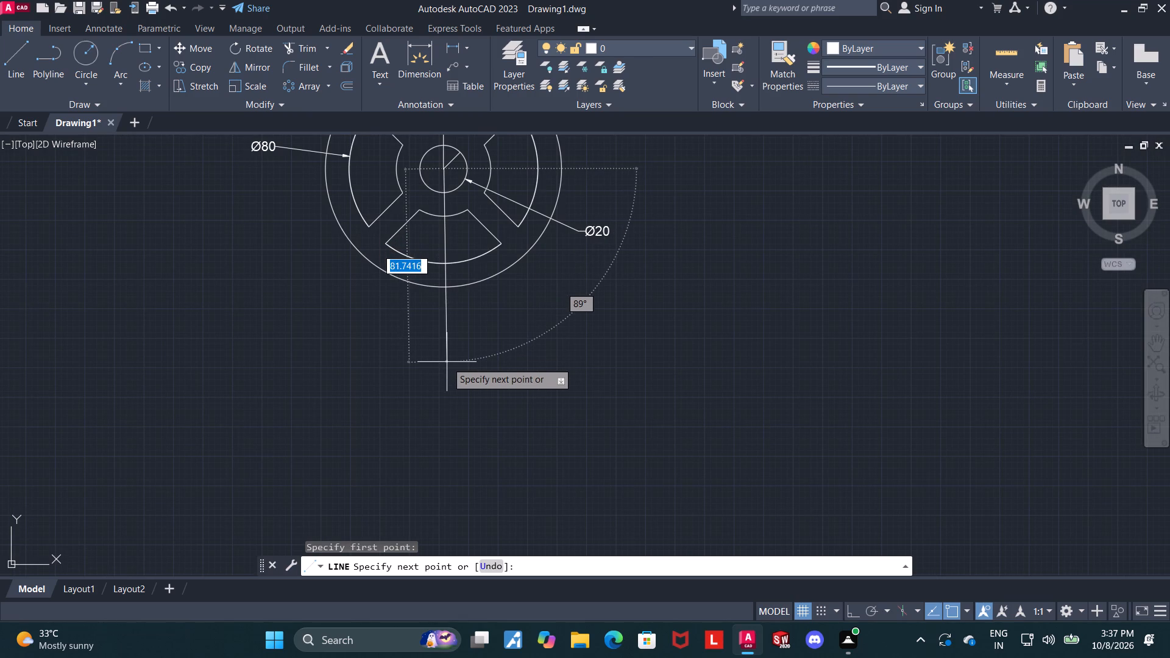
{"action": "key", "text": "F8"}
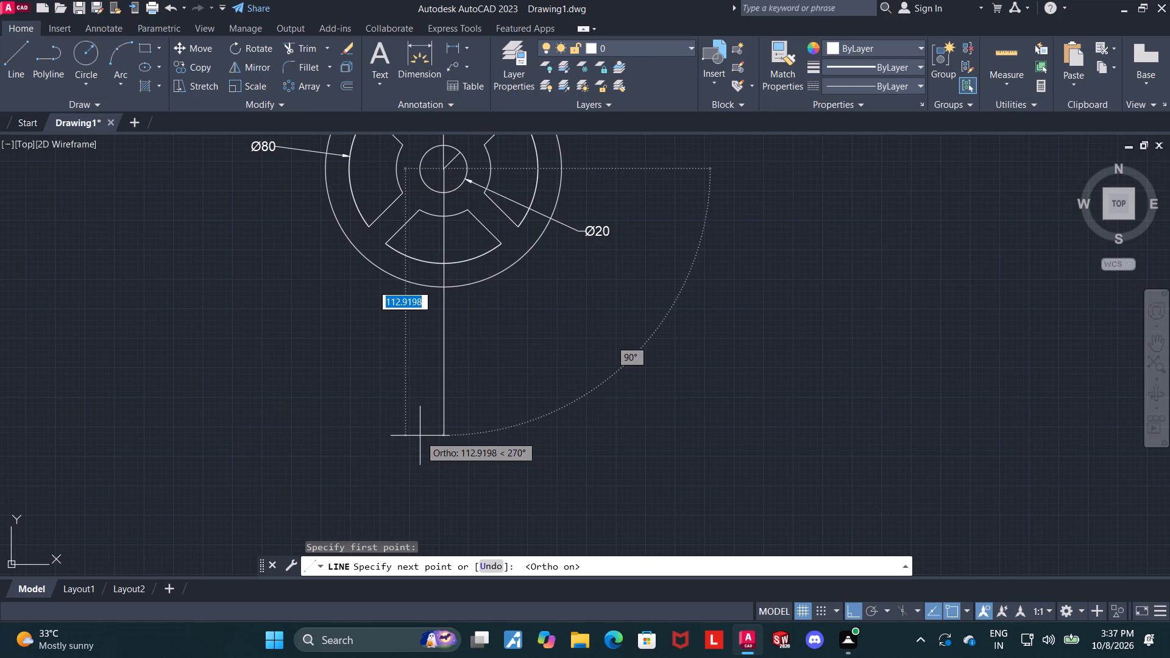
{"action": "type", "text": "140"}
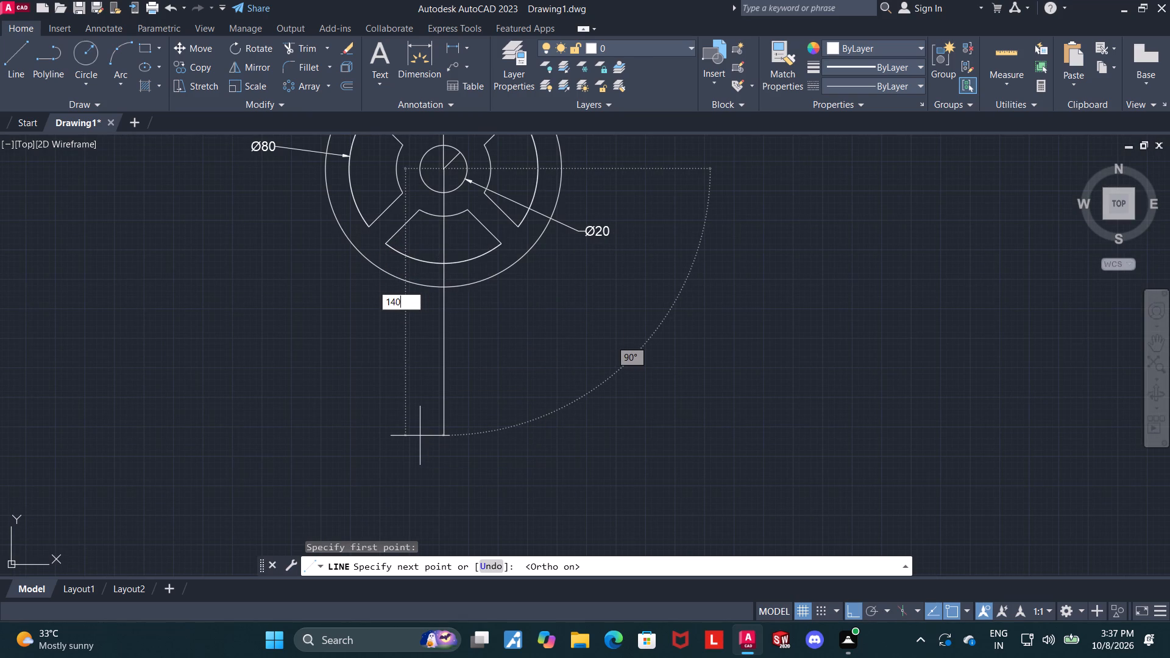
{"action": "key", "text": "Return"}
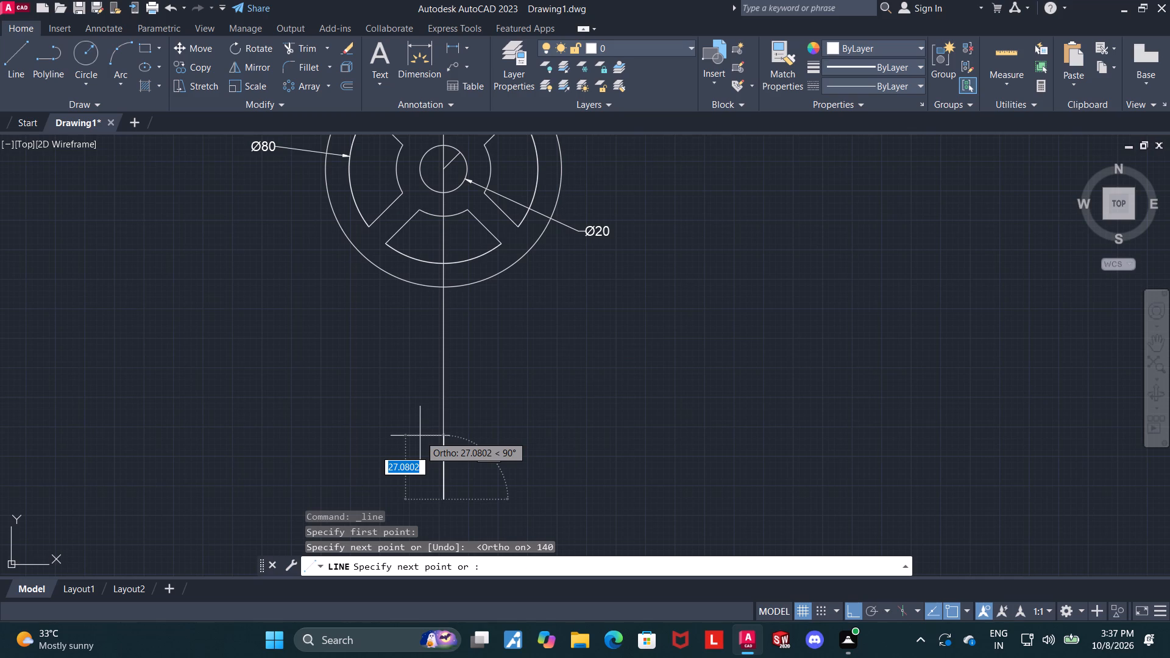
{"action": "key", "text": "Escape"}
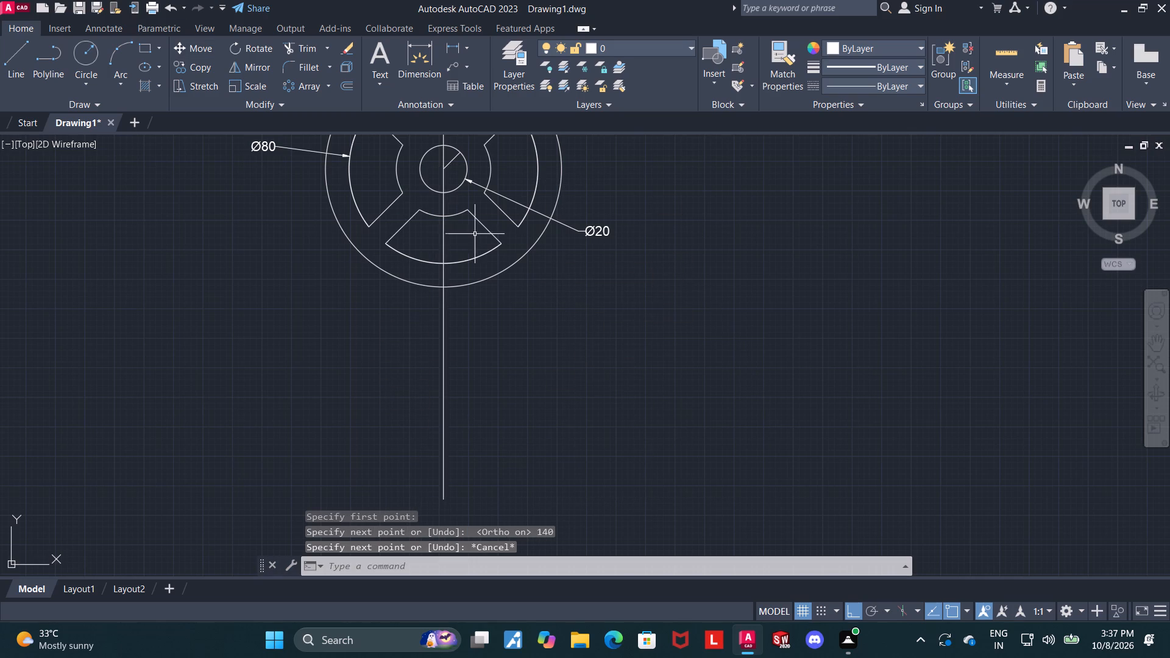
{"action": "key", "text": "Escape"}
Draw a circle of radius 50 centred on the lower end of the 140-long vertical line.
{"action": "left_click", "coordinate": [93, 52]}
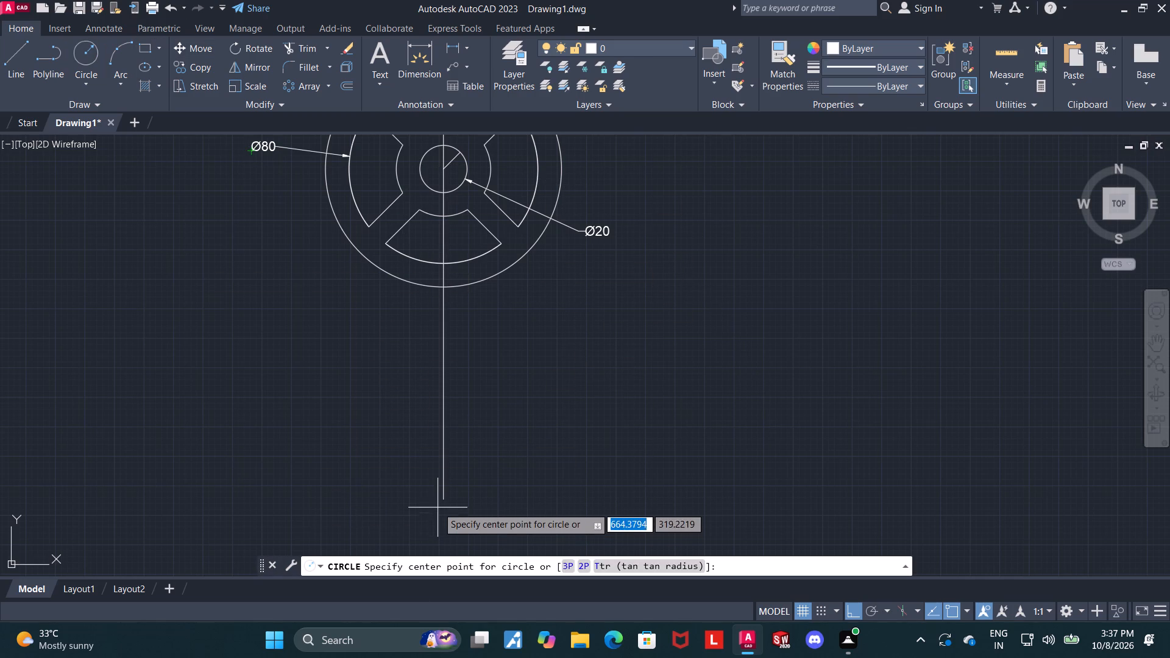
{"action": "scroll", "coordinate": [452, 508], "scroll_direction": "up", "scroll_amount": 3}
{"action": "left_click", "coordinate": [409, 478]}
{"action": "scroll", "coordinate": [408, 478], "scroll_direction": "down", "scroll_amount": 5}
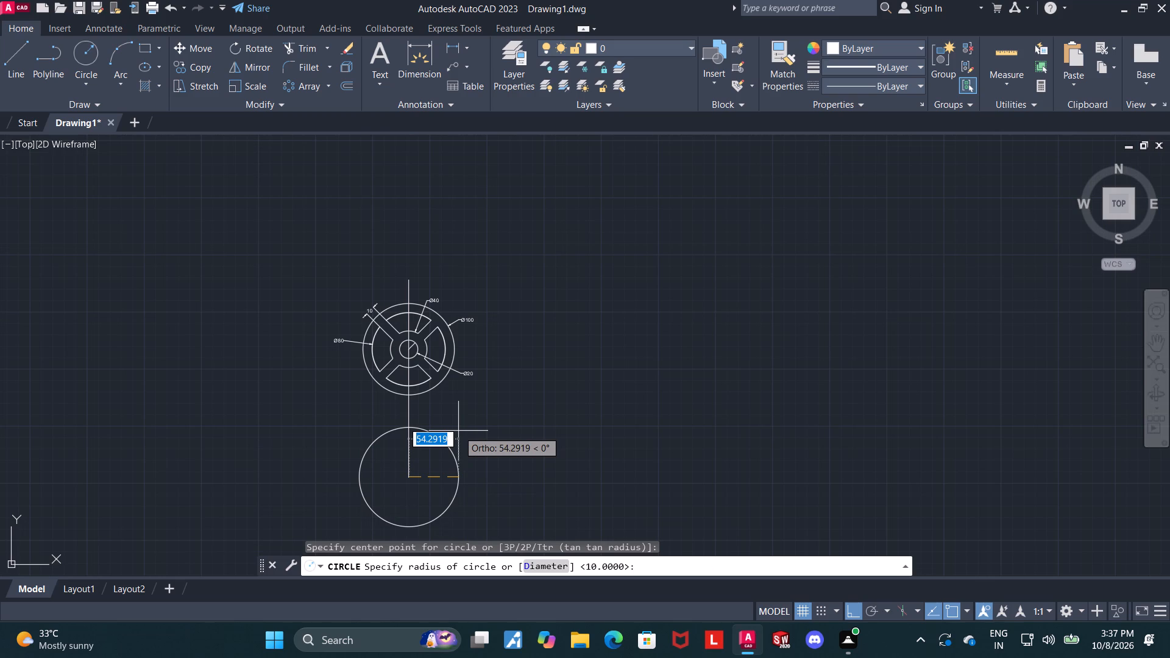
{"action": "type", "text": "50"}
{"action": "key", "text": "Return"}
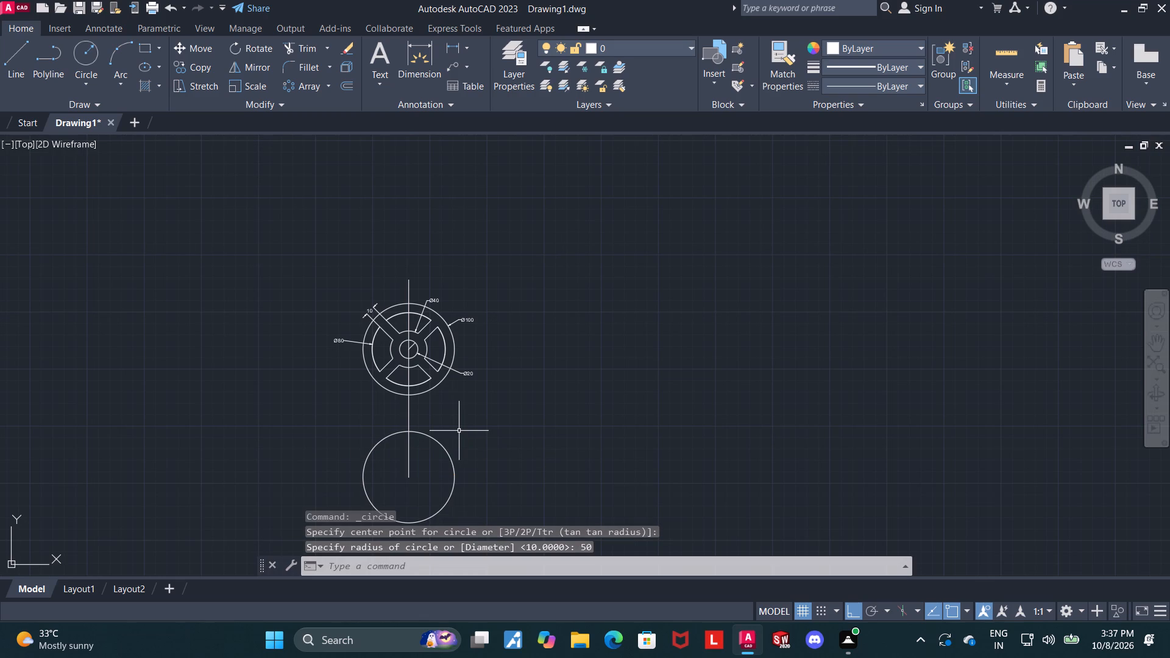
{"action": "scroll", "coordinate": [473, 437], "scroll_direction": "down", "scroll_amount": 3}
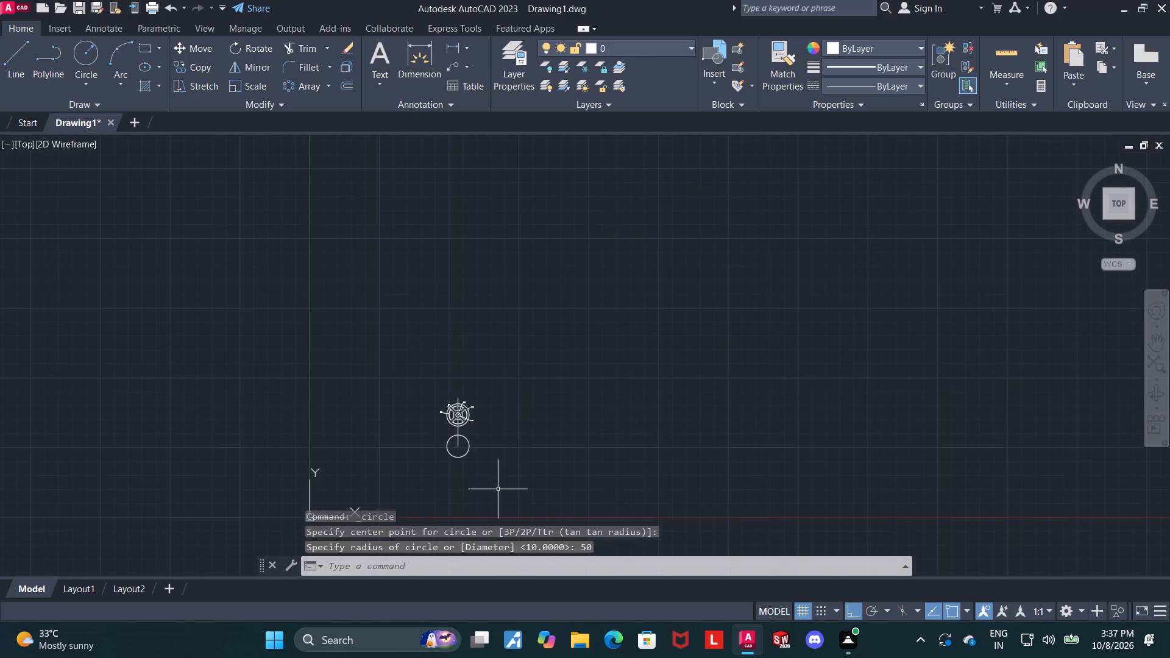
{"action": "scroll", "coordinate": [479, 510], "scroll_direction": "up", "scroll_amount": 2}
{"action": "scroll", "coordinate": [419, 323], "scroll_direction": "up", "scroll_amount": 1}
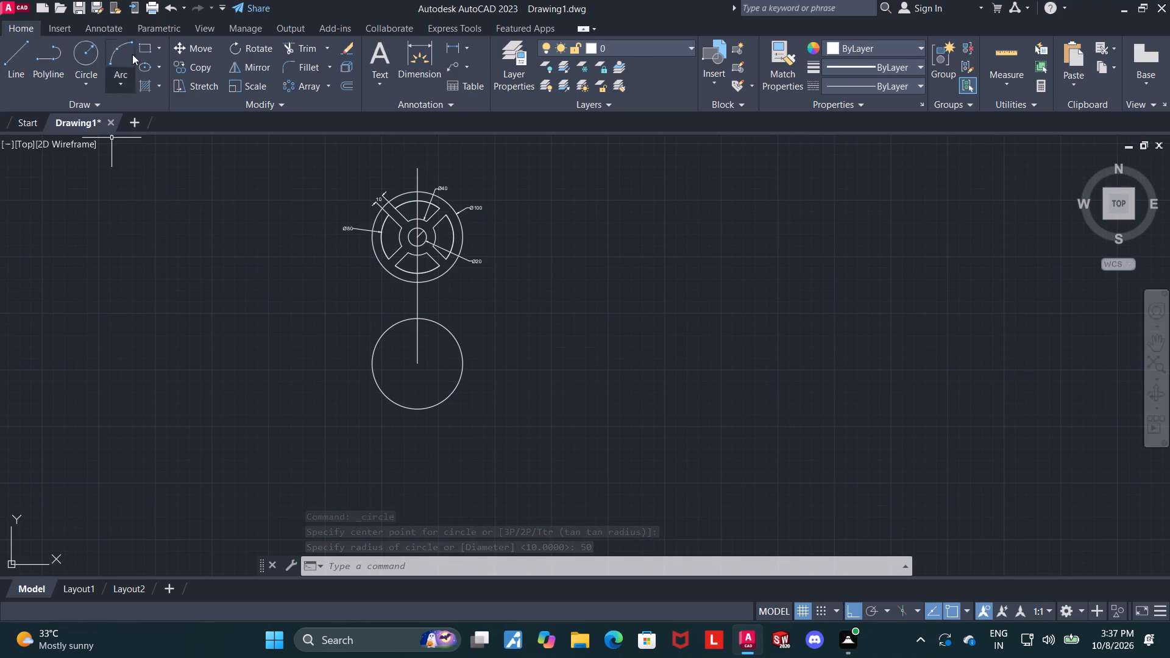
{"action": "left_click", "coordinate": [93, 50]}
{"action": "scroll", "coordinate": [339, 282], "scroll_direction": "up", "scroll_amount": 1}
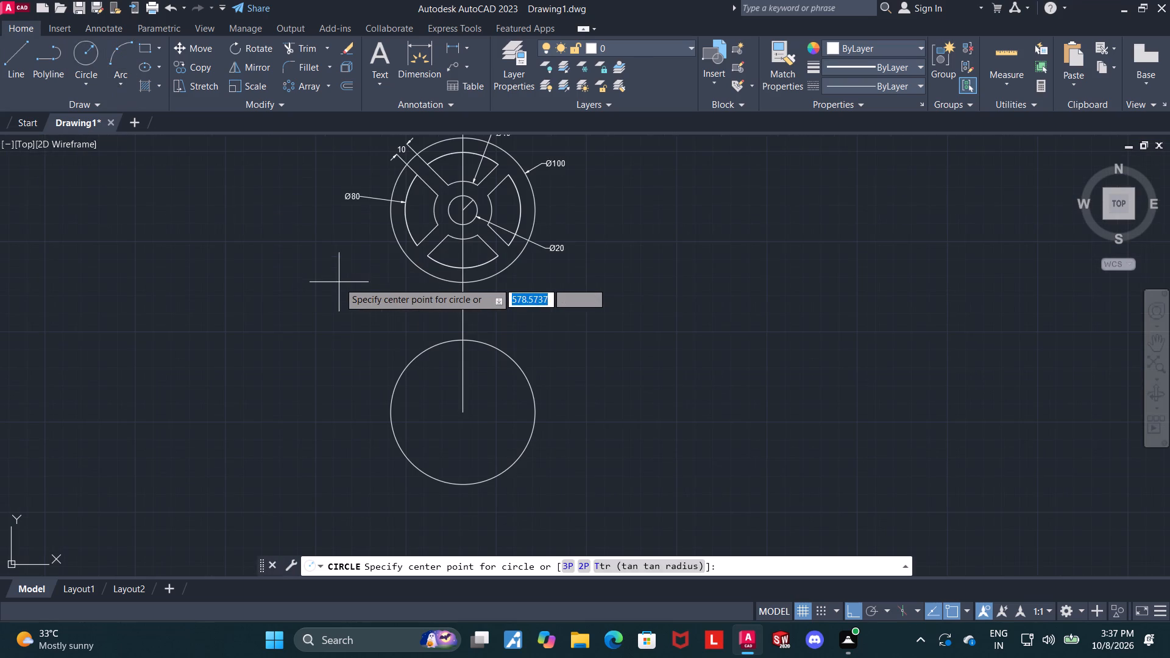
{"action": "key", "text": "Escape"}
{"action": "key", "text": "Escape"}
Draw a long horizontal line through the centre of the lower circle, extending well beyond it on both sides.
{"action": "left_click", "coordinate": [21, 50]}
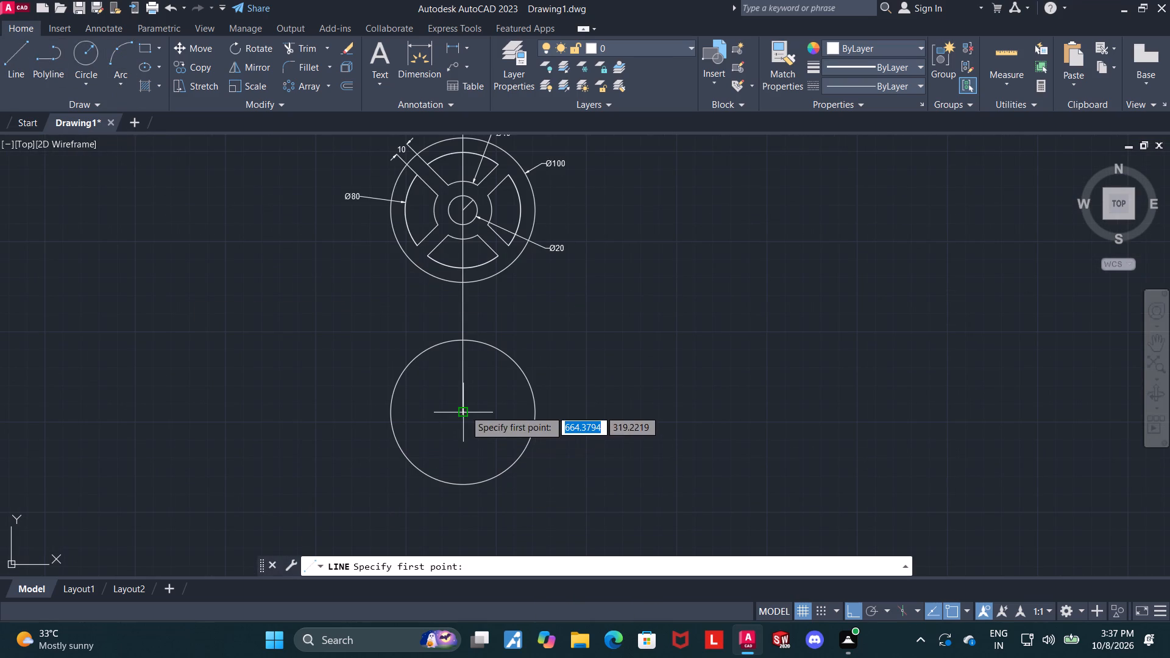
{"action": "left_click", "coordinate": [156, 411]}
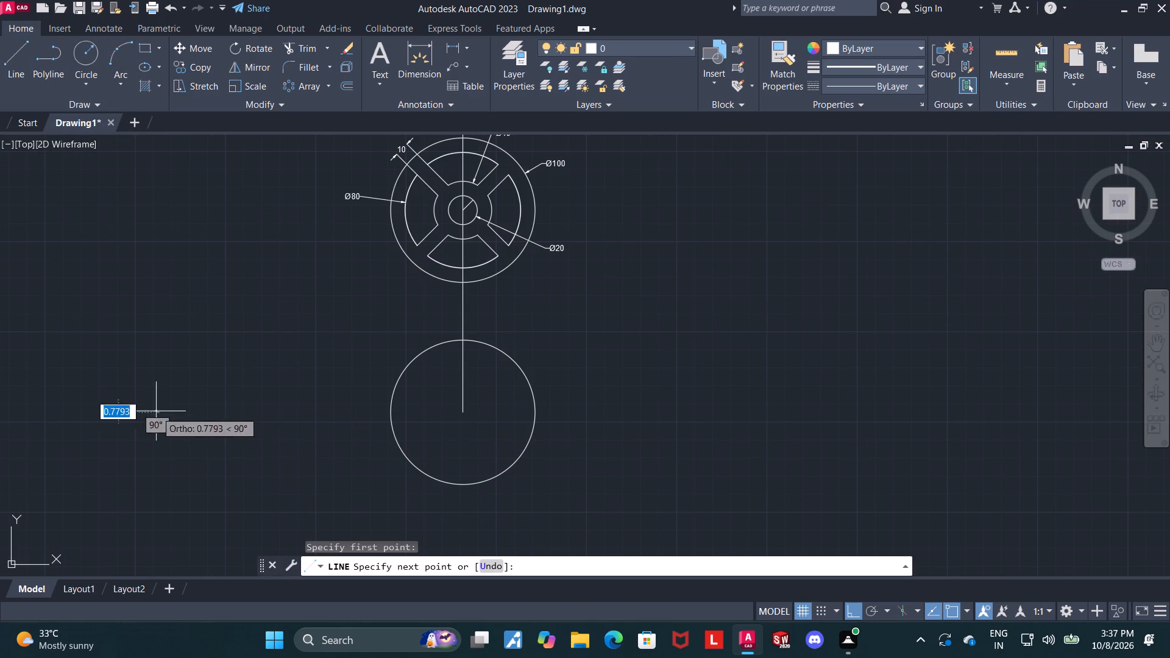
{"action": "left_click", "coordinate": [809, 437]}
{"action": "key", "text": "Escape"}
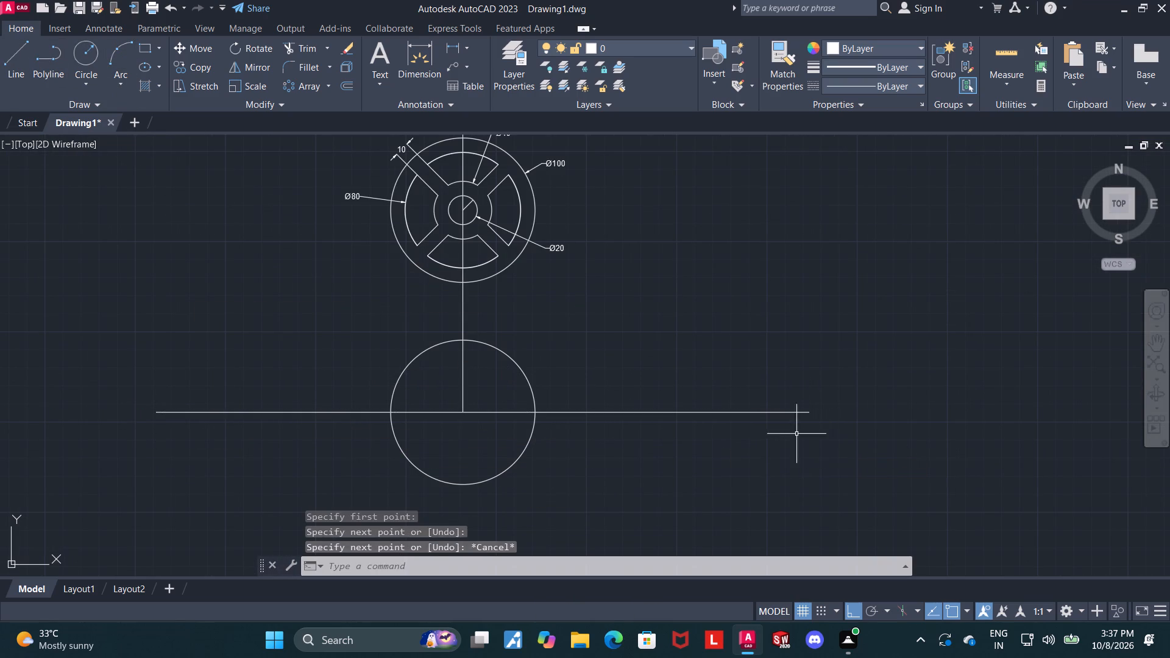
{"action": "key", "text": "Escape"}
Trim away the half of the lower circle that lies below the horizontal line.
{"action": "left_click", "coordinate": [283, 48]}
{"action": "left_click_drag", "start_coordinate": [472, 465], "coordinate": [479, 503]}
{"action": "key", "text": "Escape"}
{"action": "key", "text": "Escape"}
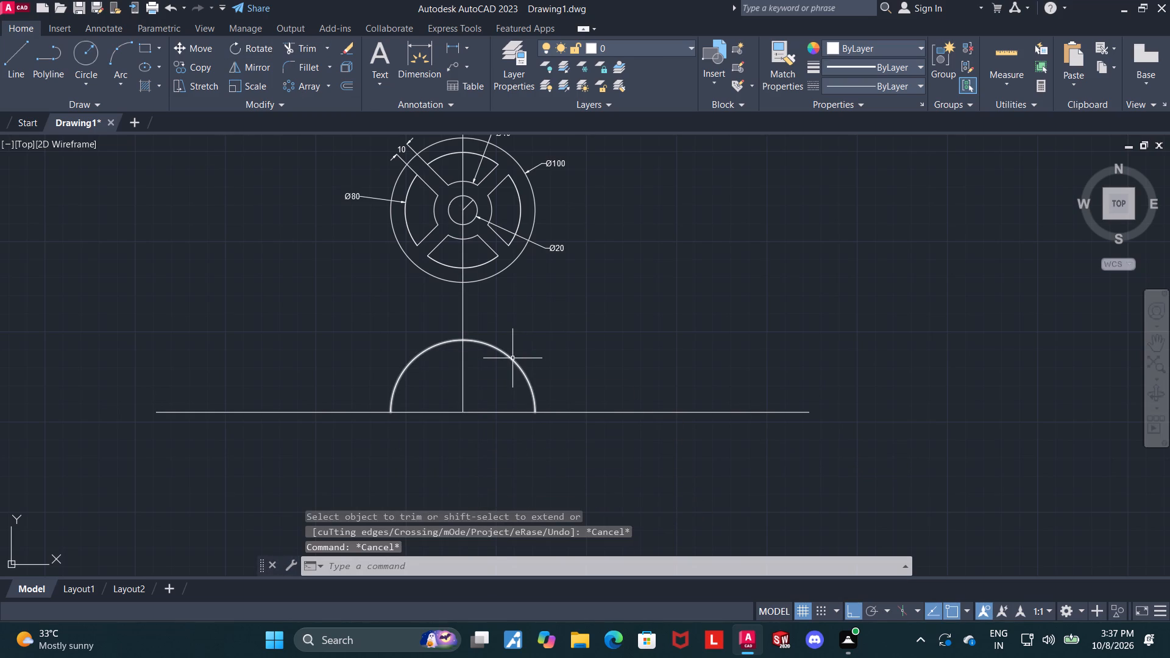
Load the ACAD_ISO04W100 (ISO long-dash dot) linetype into the drawing.
{"action": "left_click", "coordinate": [510, 360]}
{"action": "left_click", "coordinate": [856, 85]}
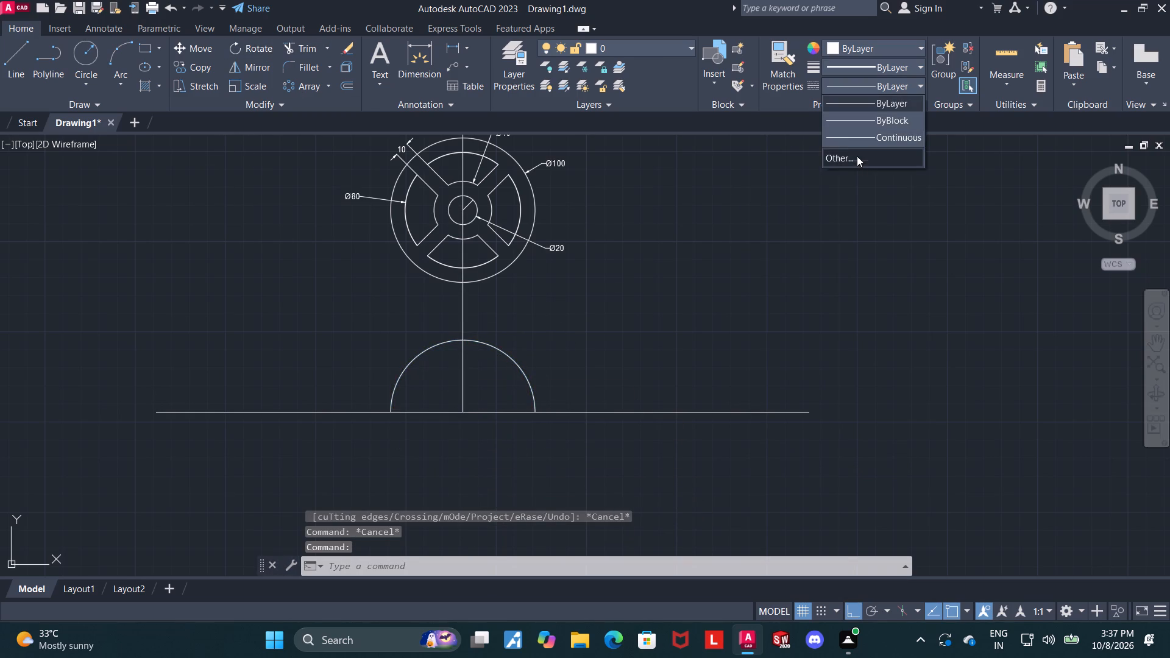
{"action": "left_click", "coordinate": [857, 162]}
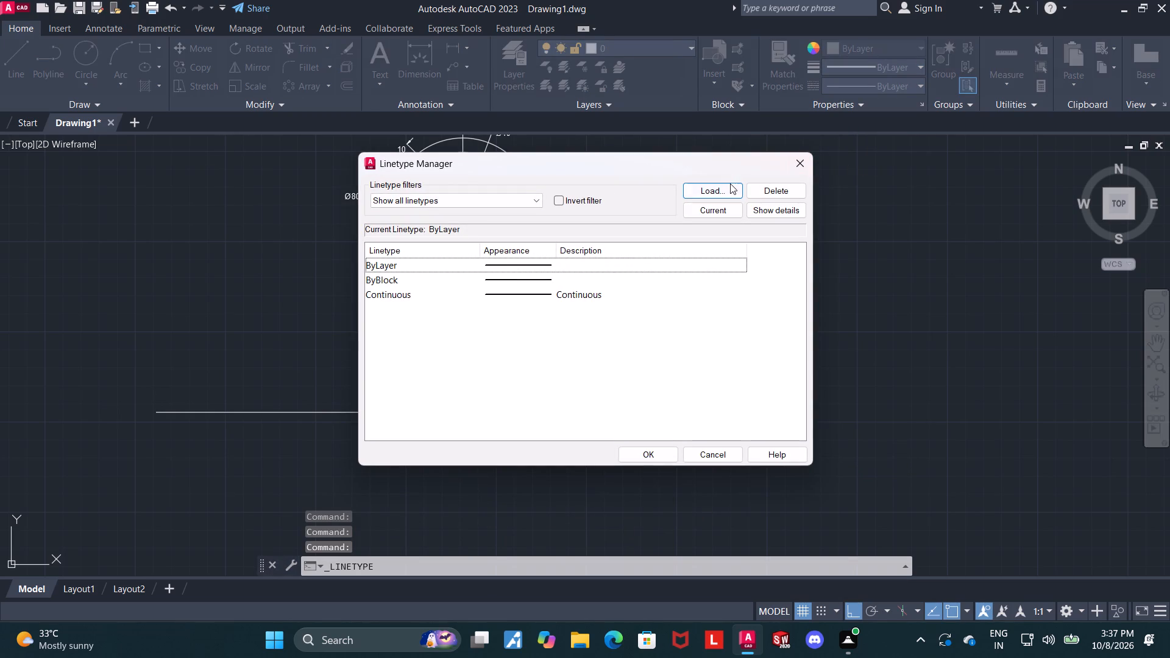
{"action": "left_click", "coordinate": [730, 183]}
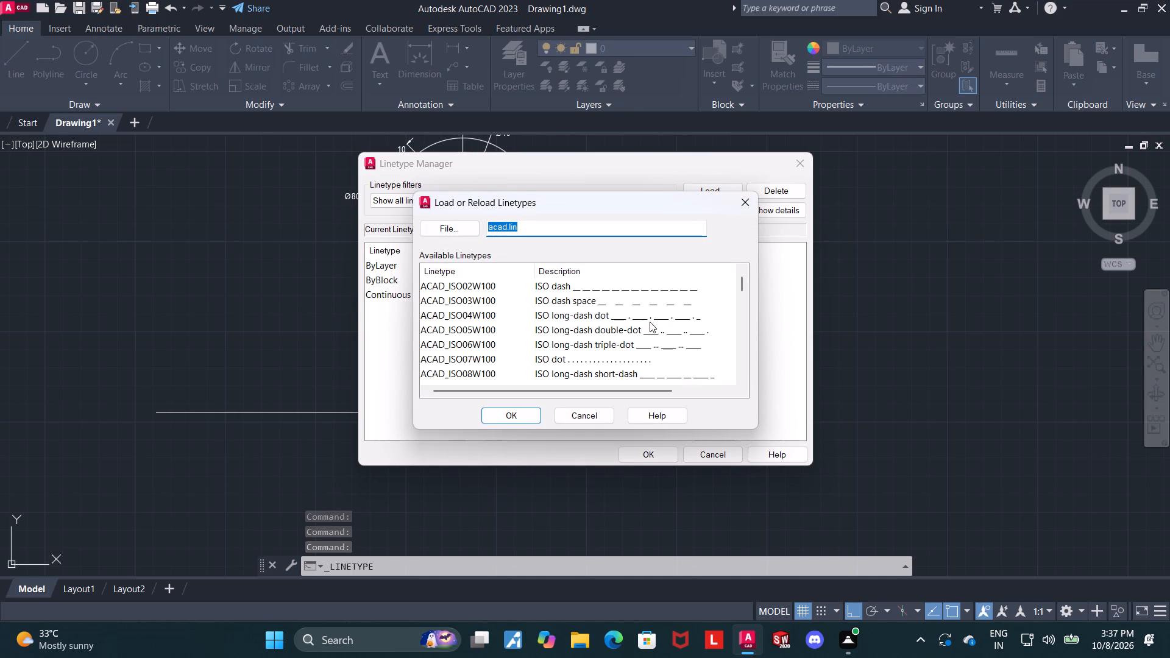
{"action": "left_click", "coordinate": [650, 322]}
{"action": "left_click", "coordinate": [512, 414]}
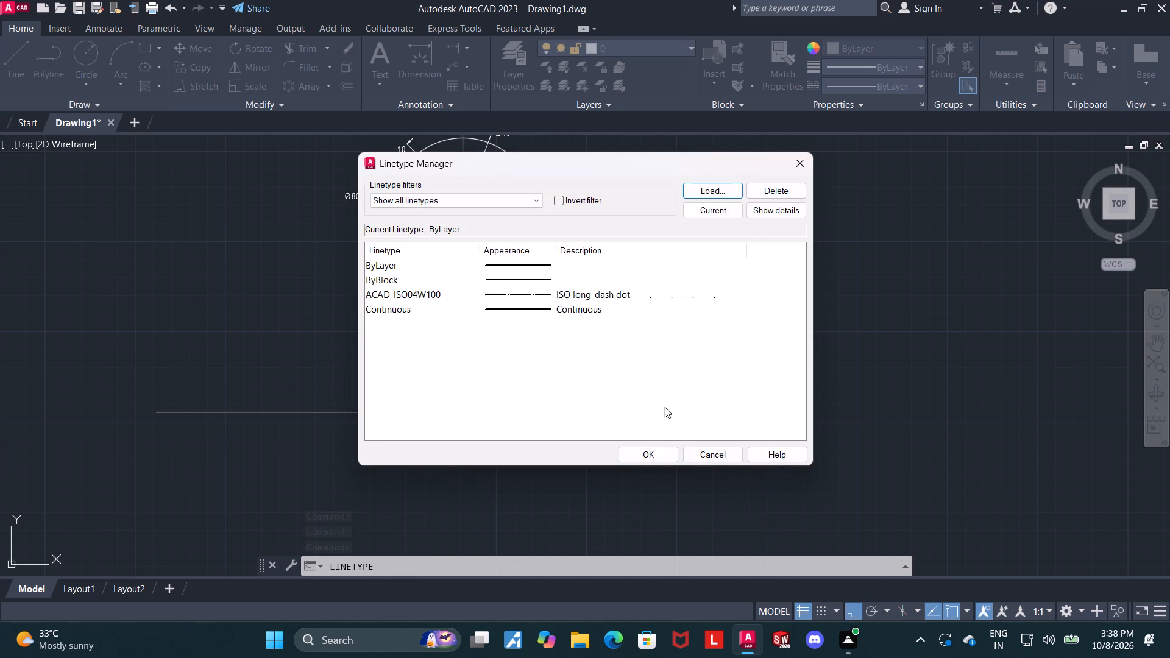
{"action": "left_click", "coordinate": [662, 455]}
Assign the ACAD_ISO04W100 linetype to the horizontal line through the semicircle's centre.
{"action": "left_click", "coordinate": [597, 412]}
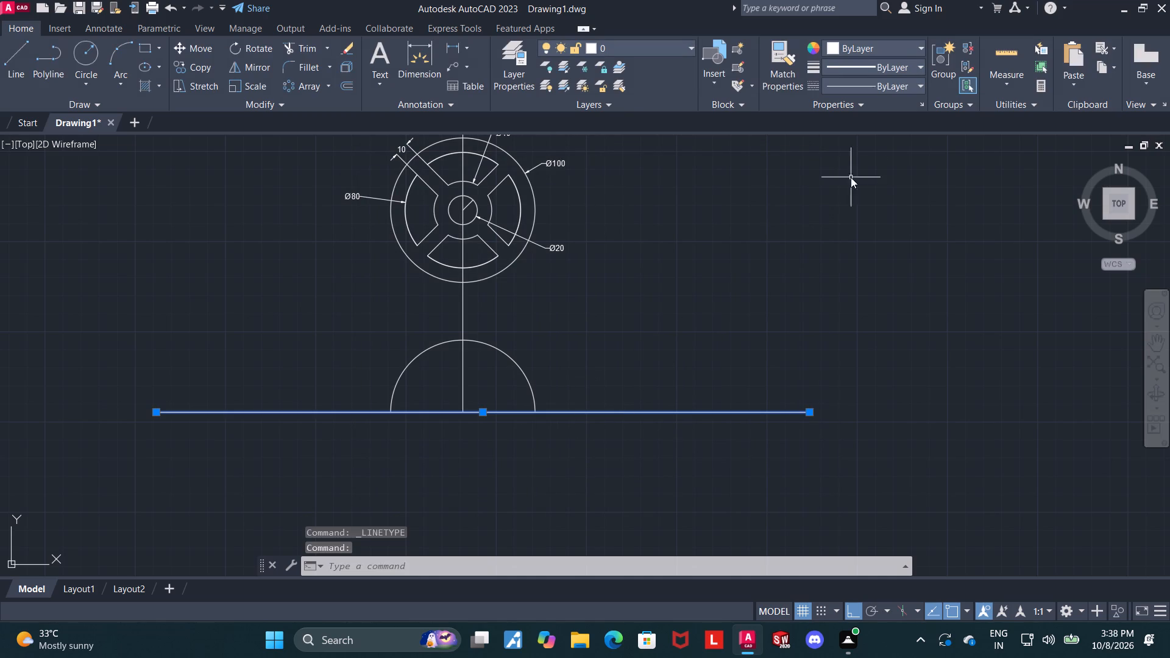
{"action": "left_click", "coordinate": [877, 85]}
{"action": "left_click", "coordinate": [864, 140]}
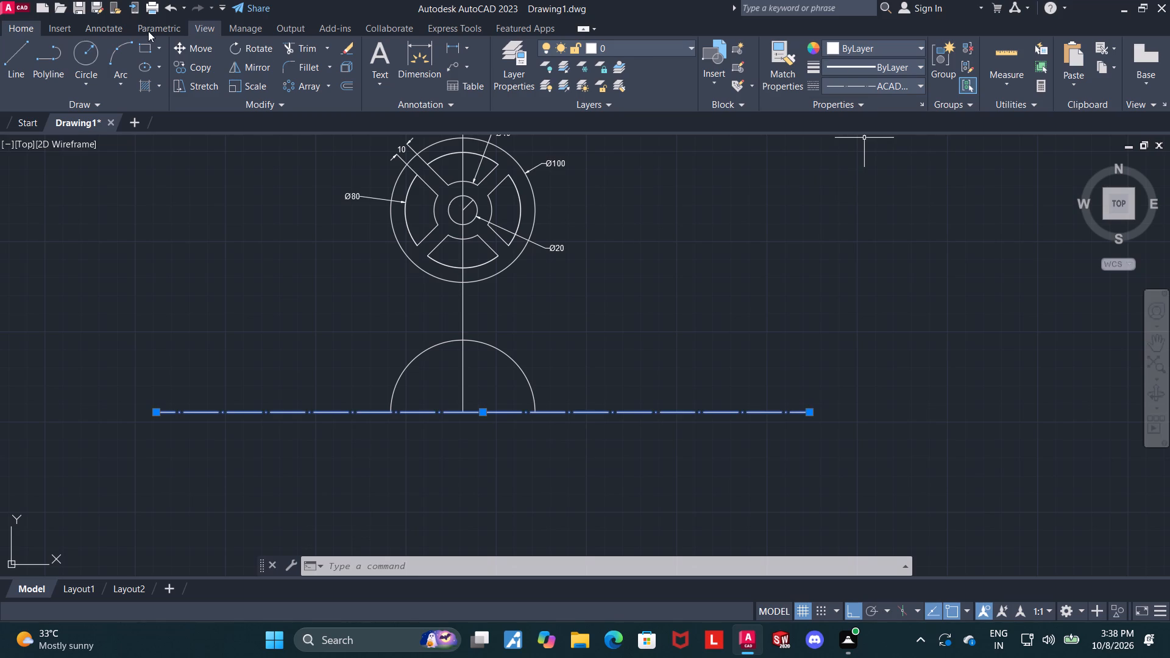
{"action": "key", "text": "Escape"}
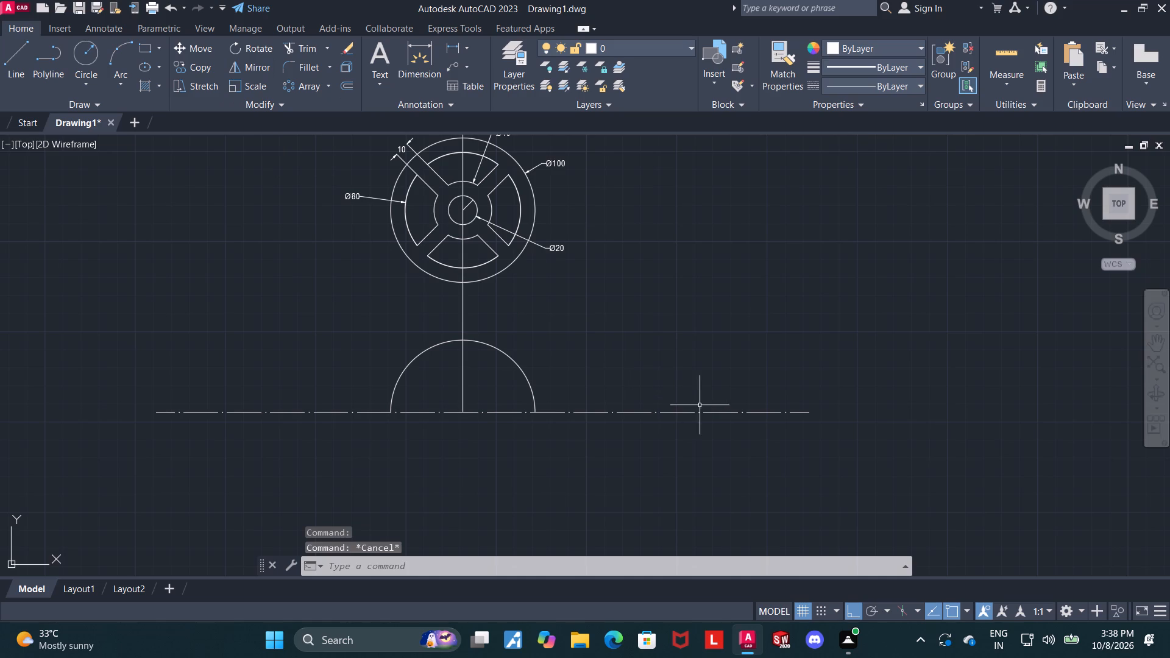
Draw a circle of radius 10 centred where the vertical line meets the horizontal centreline of the semicircle.
{"action": "left_click", "coordinate": [79, 55]}
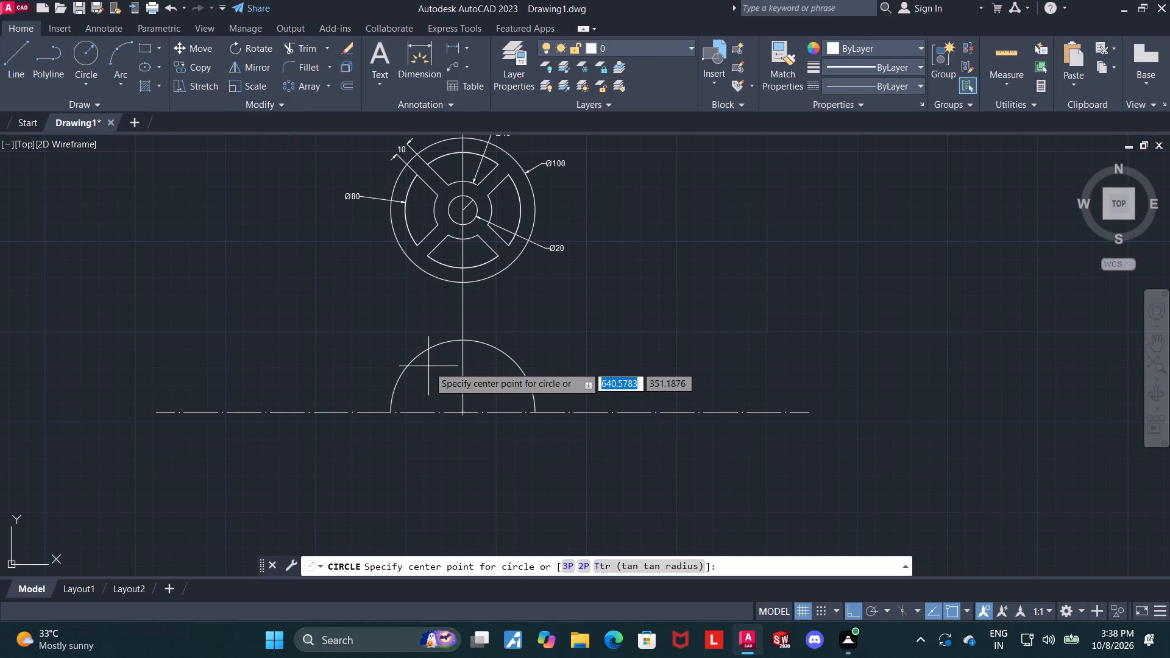
{"action": "scroll", "coordinate": [453, 419], "scroll_direction": "up", "scroll_amount": 2}
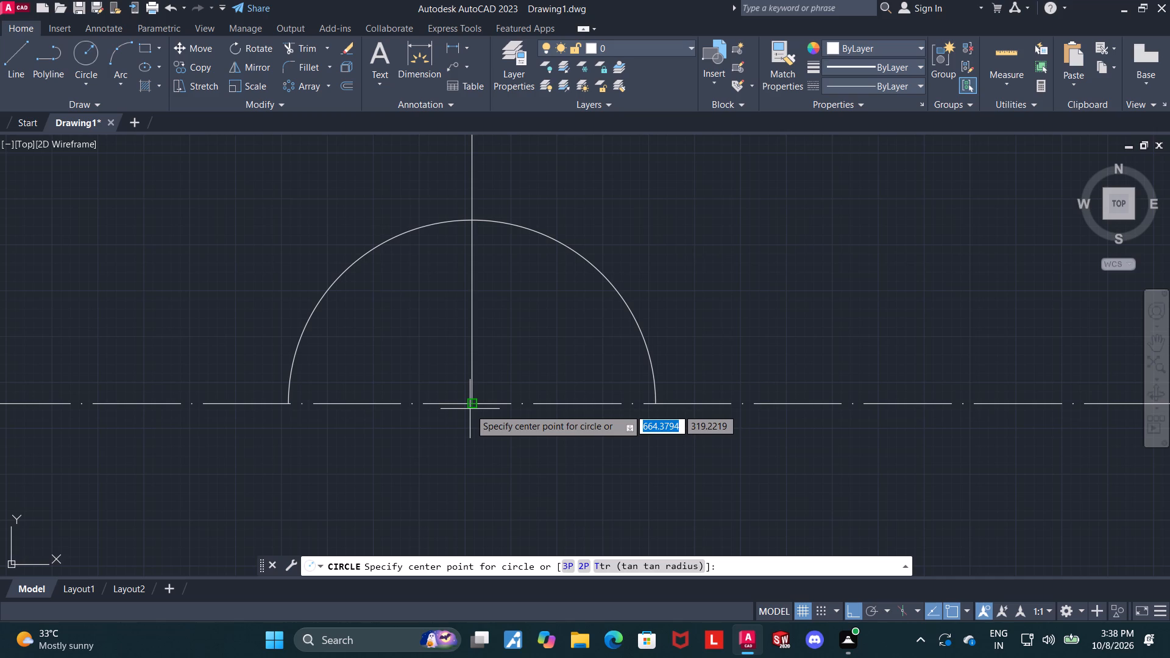
{"action": "scroll", "coordinate": [470, 409], "scroll_direction": "up", "scroll_amount": 2}
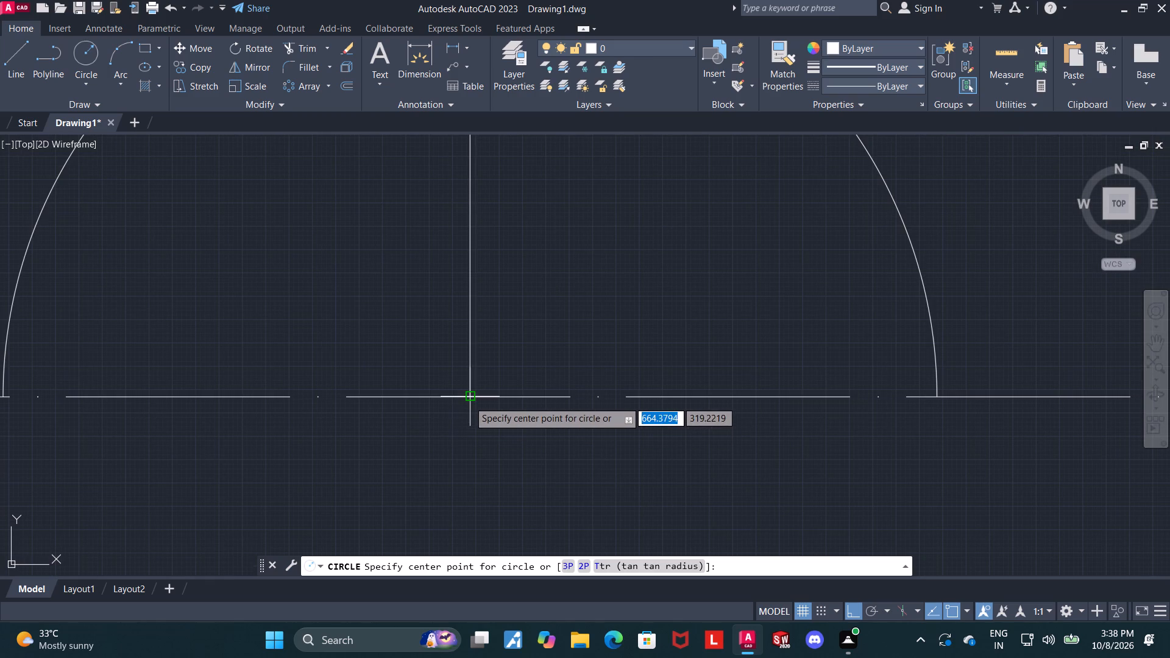
{"action": "left_click", "coordinate": [469, 400]}
{"action": "scroll", "coordinate": [506, 358], "scroll_direction": "down", "scroll_amount": 1}
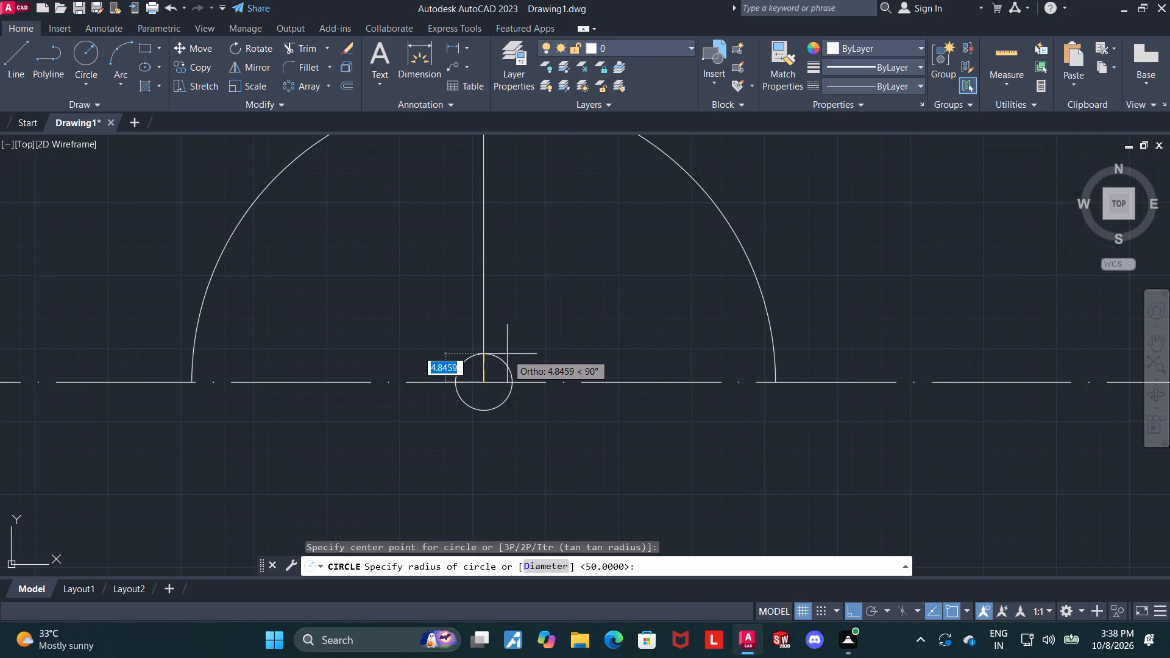
{"action": "type", "text": "10"}
{"action": "key", "text": "Return"}
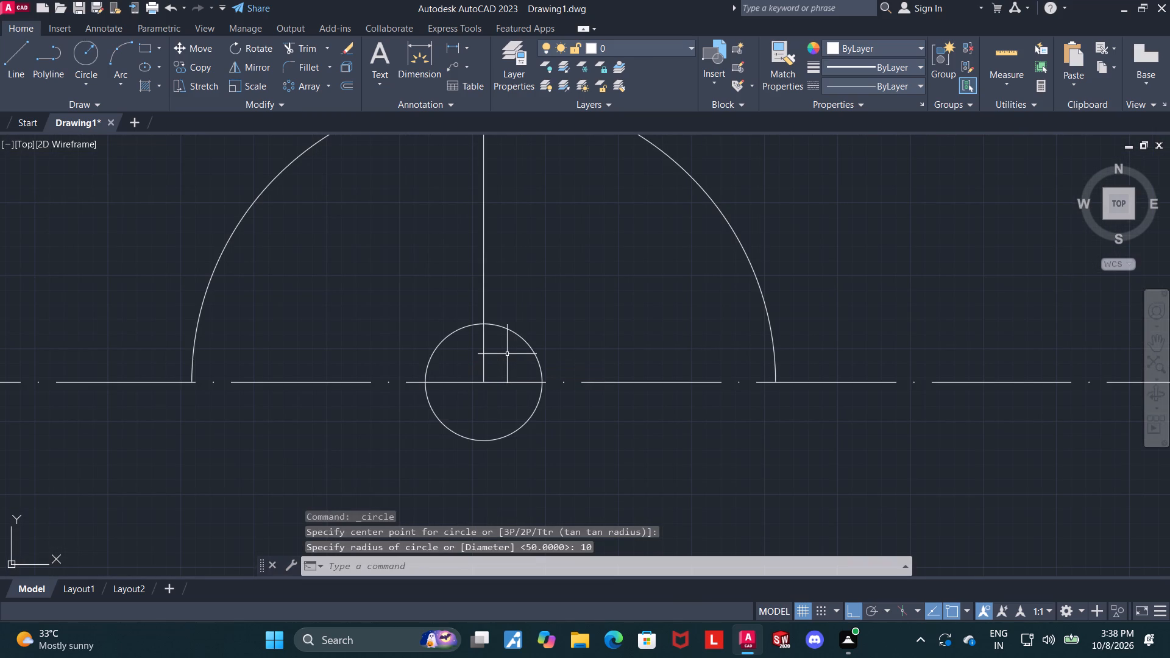
{"action": "key", "text": "Escape"}
{"action": "key", "text": "Escape"}
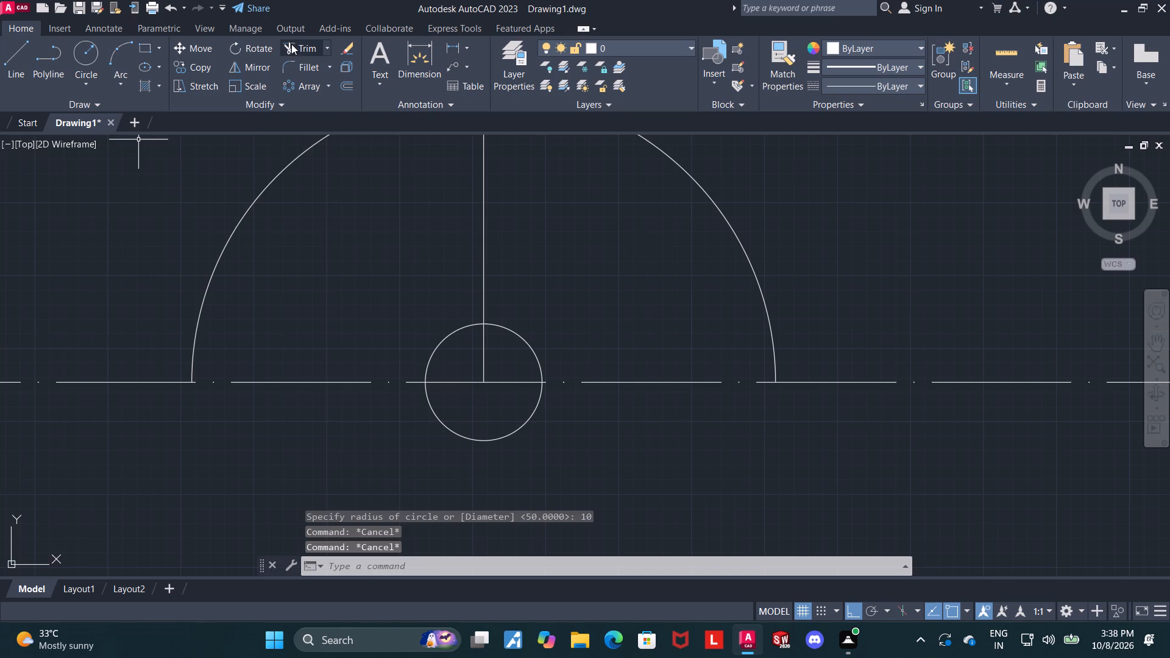
Trim away the upper half of the radius 10 circle, above the horizontal centreline.
{"action": "left_click", "coordinate": [292, 44]}
{"action": "left_click_drag", "start_coordinate": [462, 349], "coordinate": [462, 314]}
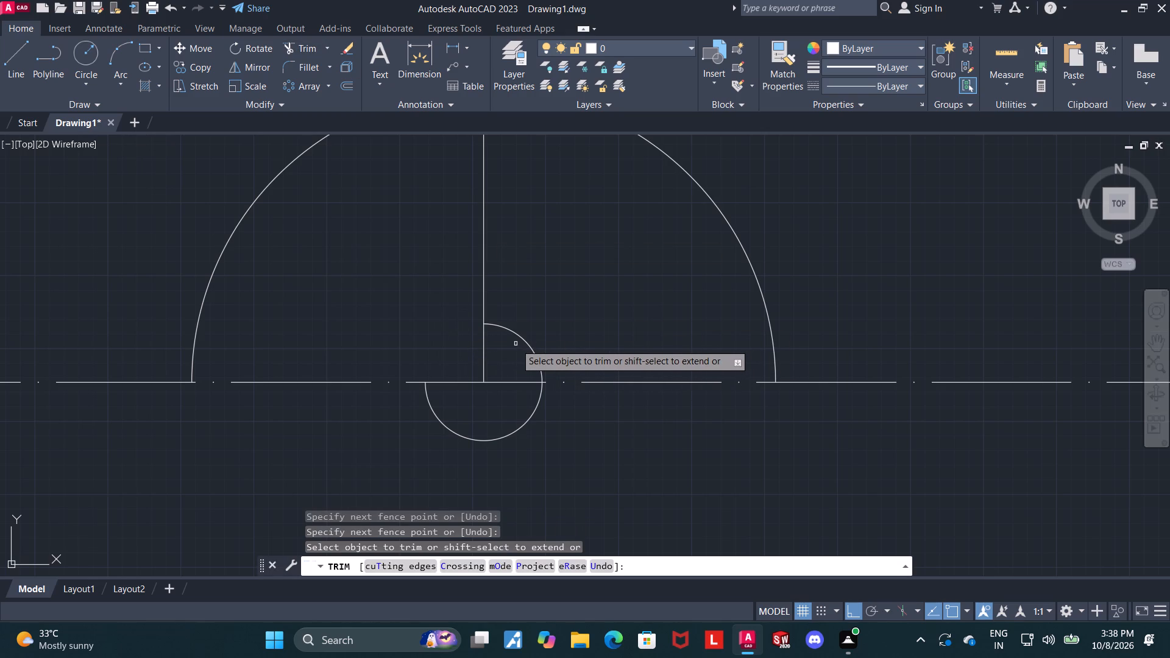
{"action": "left_click_drag", "start_coordinate": [509, 343], "coordinate": [522, 306]}
{"action": "key", "text": "Escape"}
Assign the ACAD_ISO04W100 linetype to the vertical line joining the upper view and the semicircle's centre.
{"action": "scroll", "coordinate": [522, 313], "scroll_direction": "down", "scroll_amount": 3}
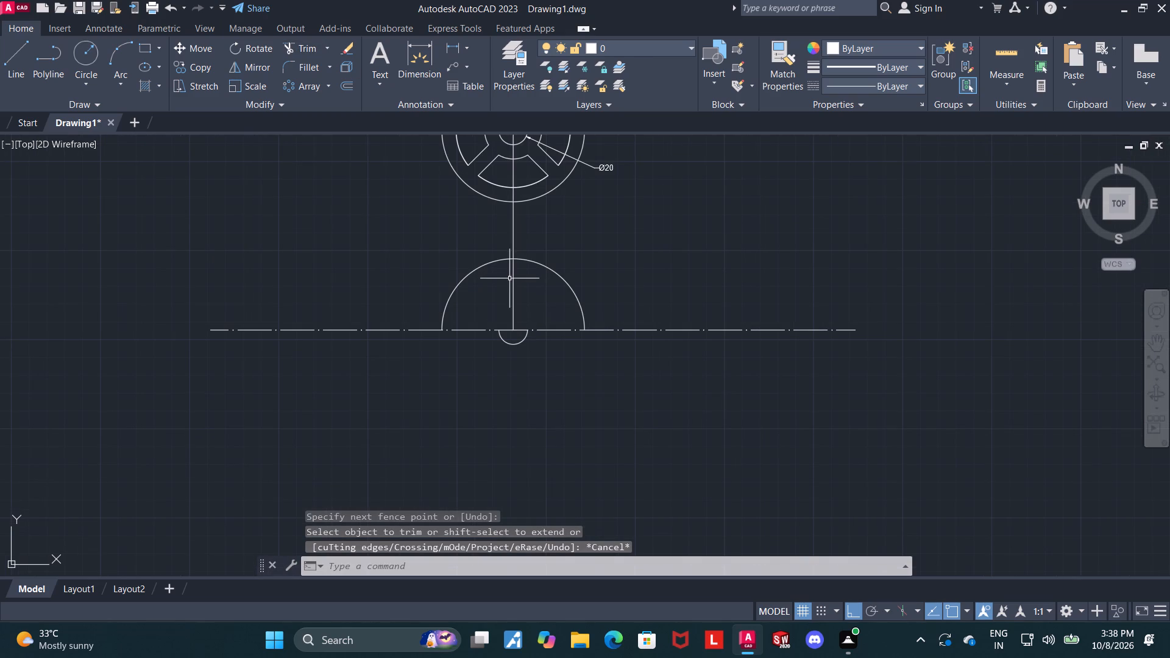
{"action": "left_click", "coordinate": [512, 280]}
{"action": "left_click", "coordinate": [856, 83]}
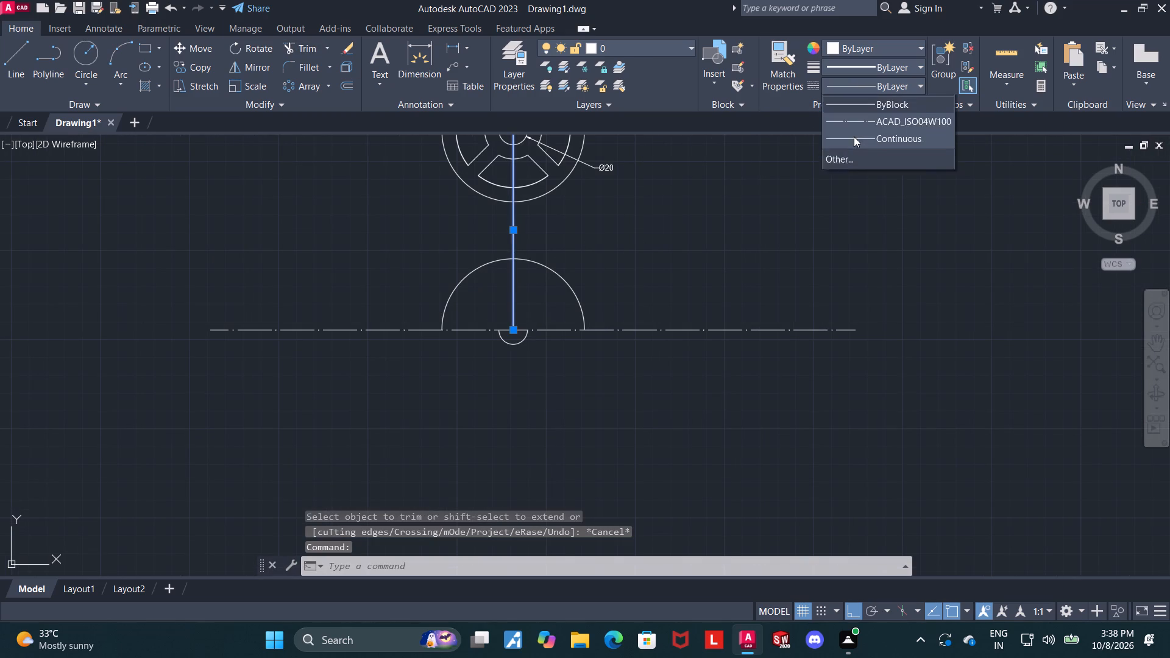
{"action": "left_click", "coordinate": [857, 136]}
{"action": "key", "text": "Escape"}
{"action": "key", "text": "Escape"}
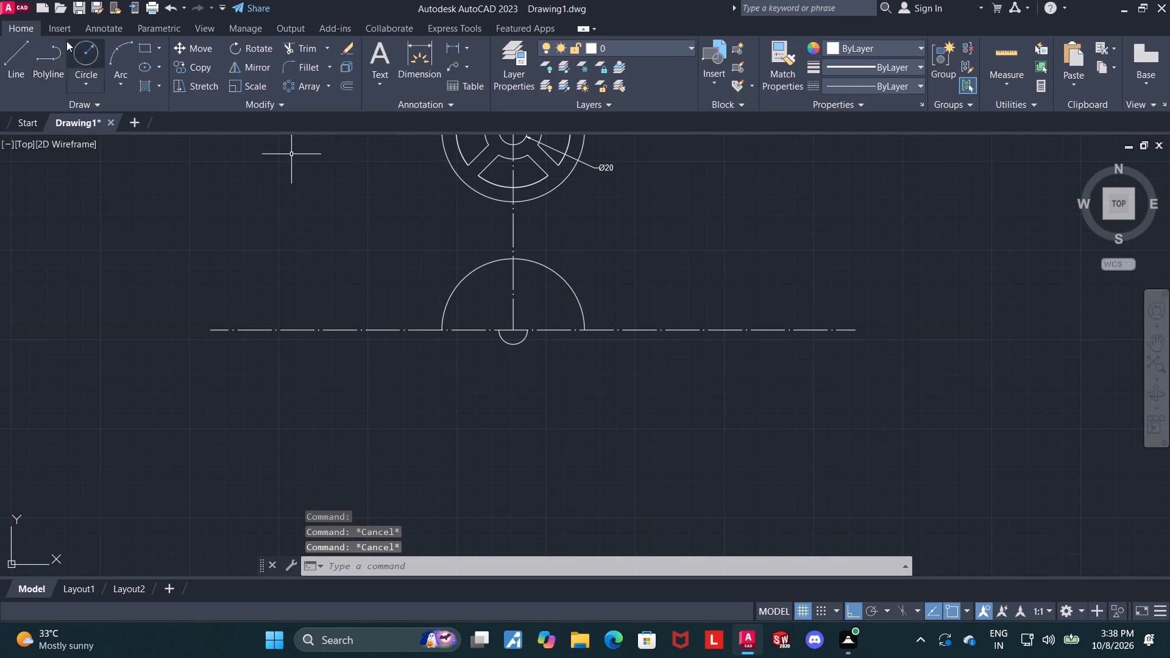
Draw a circle of diameter 12 at the centre of the large semicircle, concentric with the small lower arc.
{"action": "left_click", "coordinate": [95, 51]}
{"action": "scroll", "coordinate": [487, 298], "scroll_direction": "up", "scroll_amount": 2}
{"action": "scroll", "coordinate": [570, 390], "scroll_direction": "up", "scroll_amount": 2}
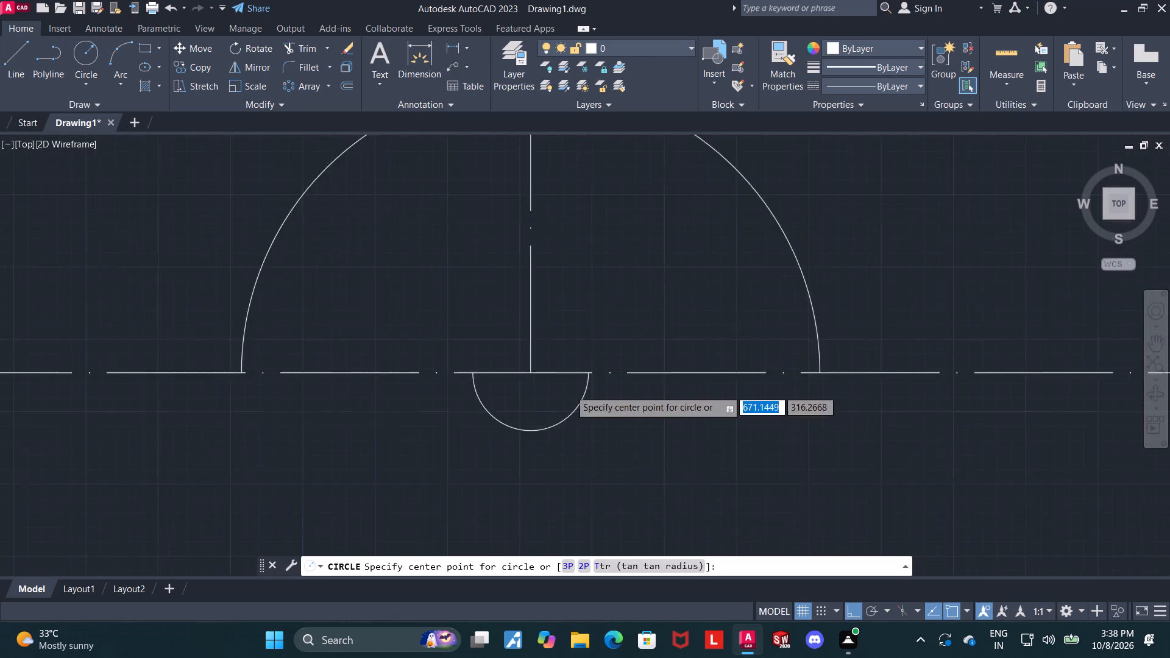
{"action": "left_click", "coordinate": [506, 364]}
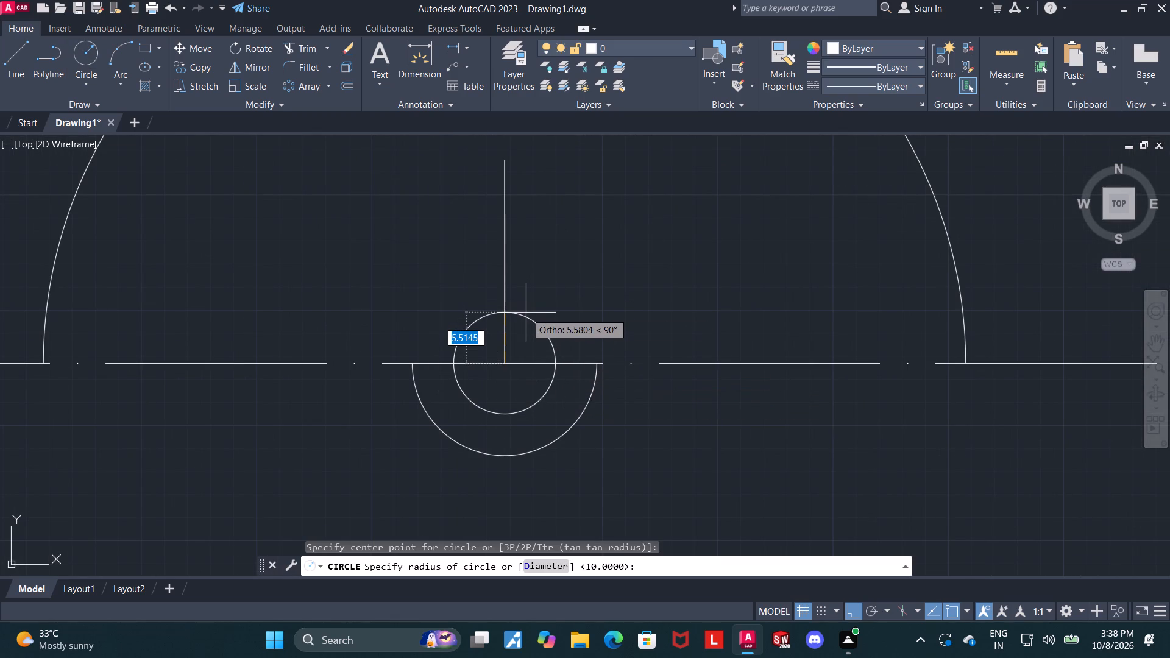
{"action": "key", "text": "d"}
{"action": "key", "text": "Return"}
{"action": "type", "text": "12"}
{"action": "key", "text": "Return"}
{"action": "key", "text": "Escape"}
{"action": "key", "text": "Escape"}
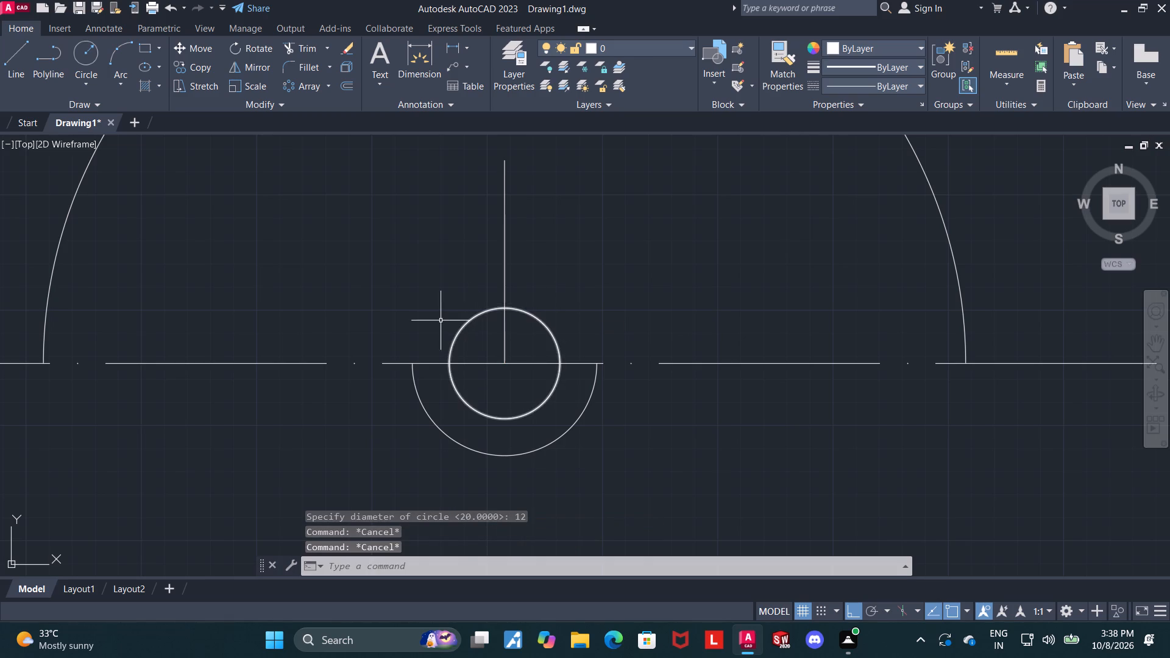
Draw a circle of radius 15 centred on the left end of the large semicircle.
{"action": "scroll", "coordinate": [458, 338], "scroll_direction": "down", "scroll_amount": 3}
{"action": "scroll", "coordinate": [487, 266], "scroll_direction": "up", "scroll_amount": 2}
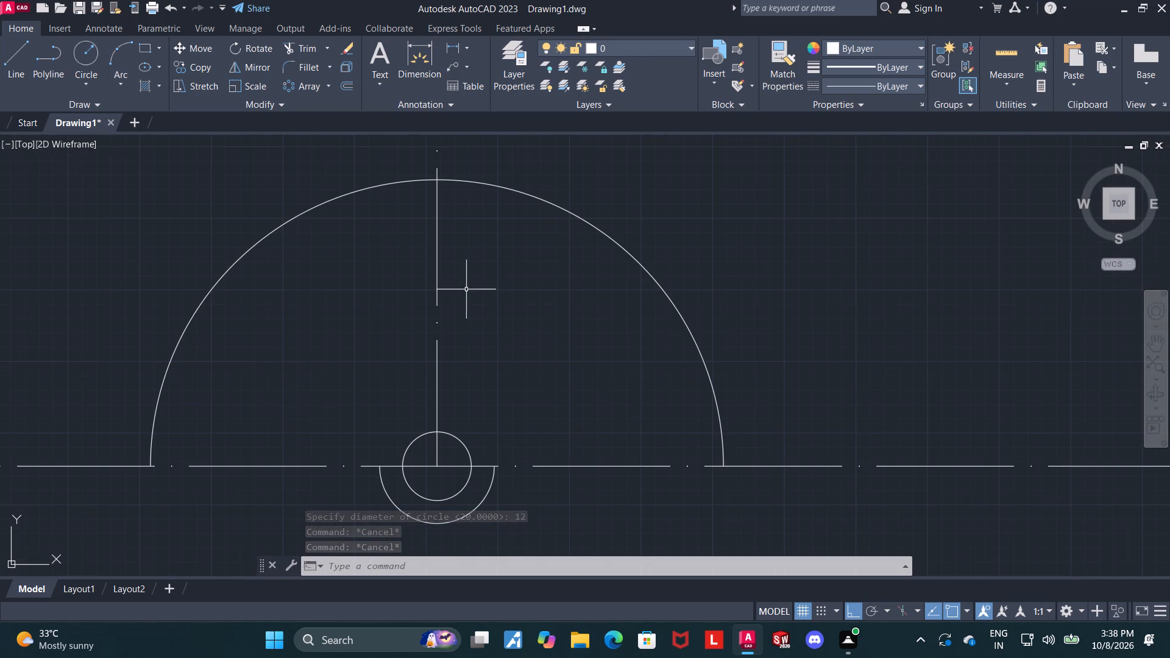
{"action": "scroll", "coordinate": [461, 292], "scroll_direction": "down", "scroll_amount": 1}
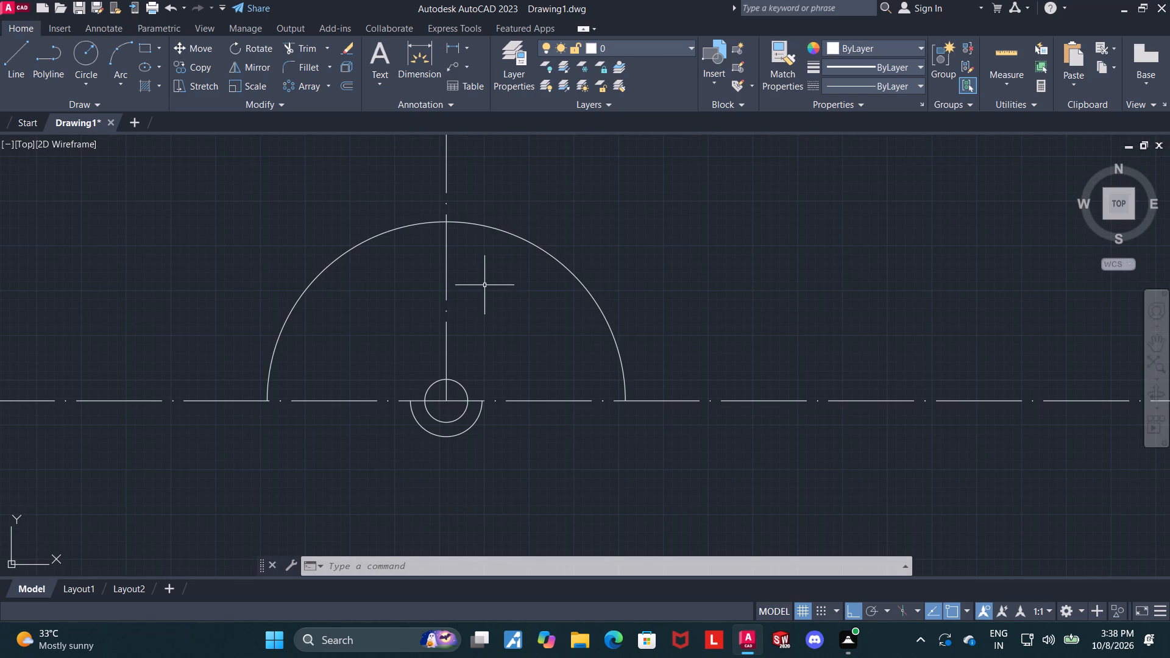
{"action": "left_click", "coordinate": [94, 48]}
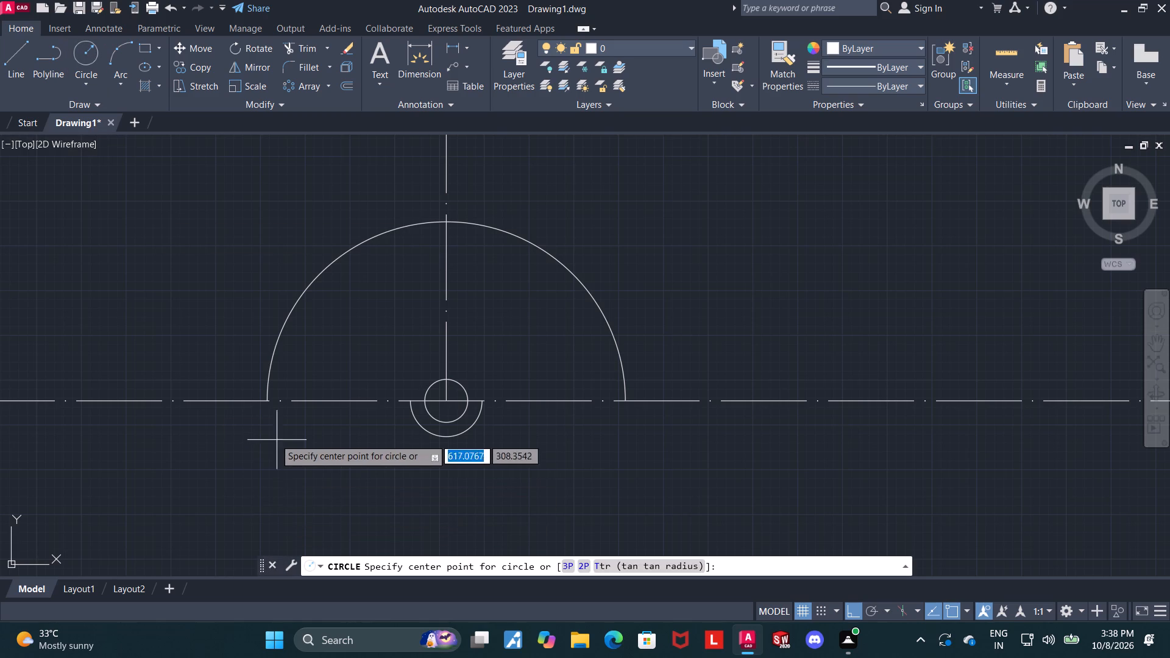
{"action": "left_click", "coordinate": [263, 400]}
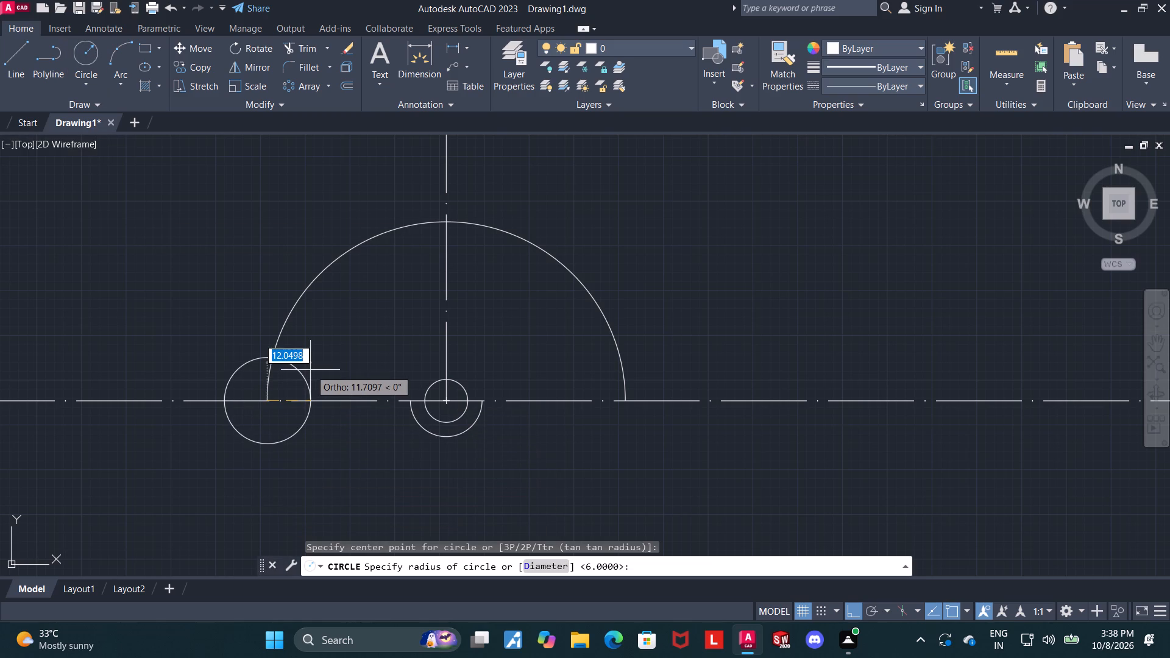
{"action": "type", "text": "15"}
{"action": "key", "text": "Return"}
{"action": "key", "text": "Escape"}
Draw a matching circle of radius 15 centred on the right end of the large semicircle.
{"action": "left_click", "coordinate": [81, 66]}
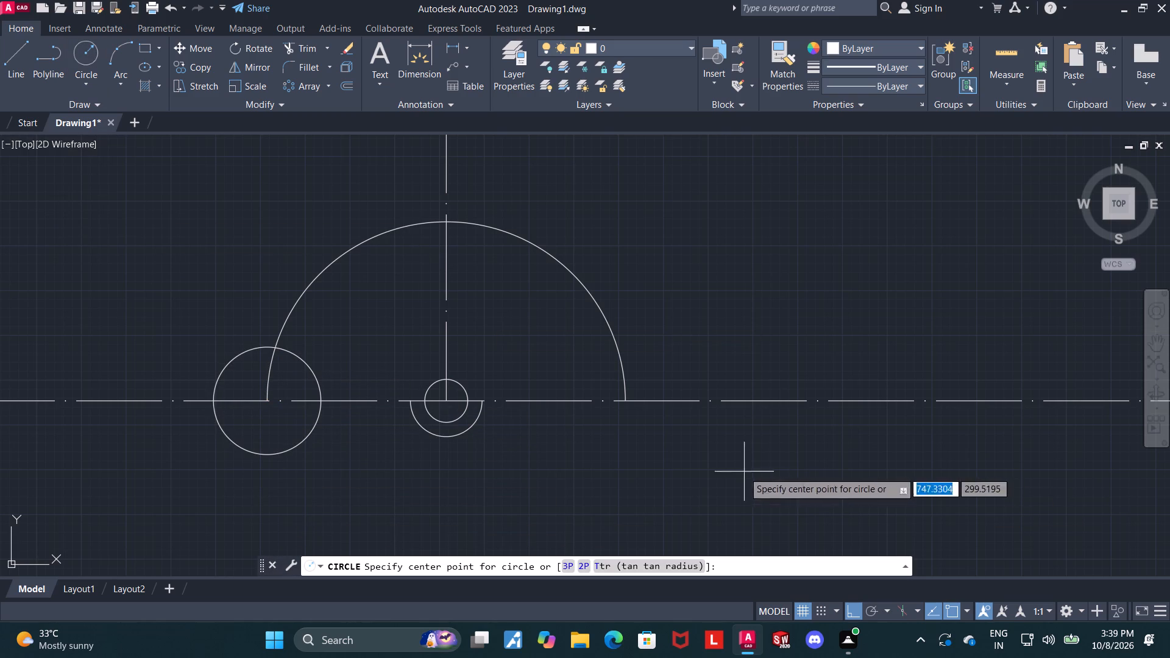
{"action": "left_click", "coordinate": [623, 403]}
{"action": "type", "text": "15"}
{"action": "key", "text": "Return"}
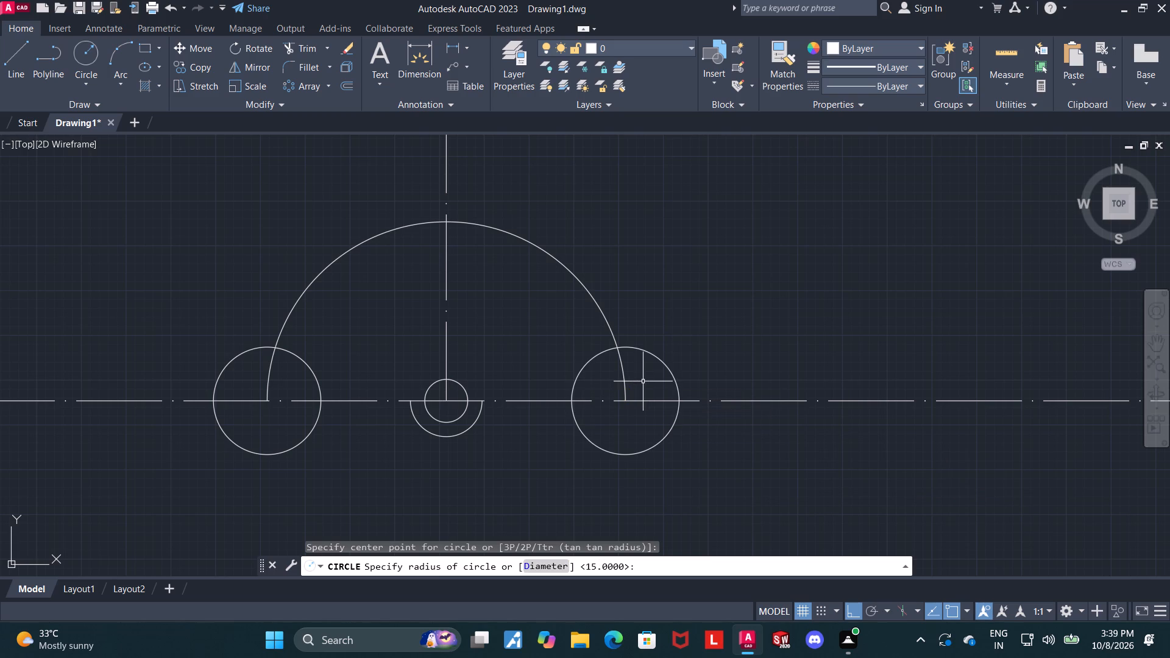
{"action": "key", "text": "Escape"}
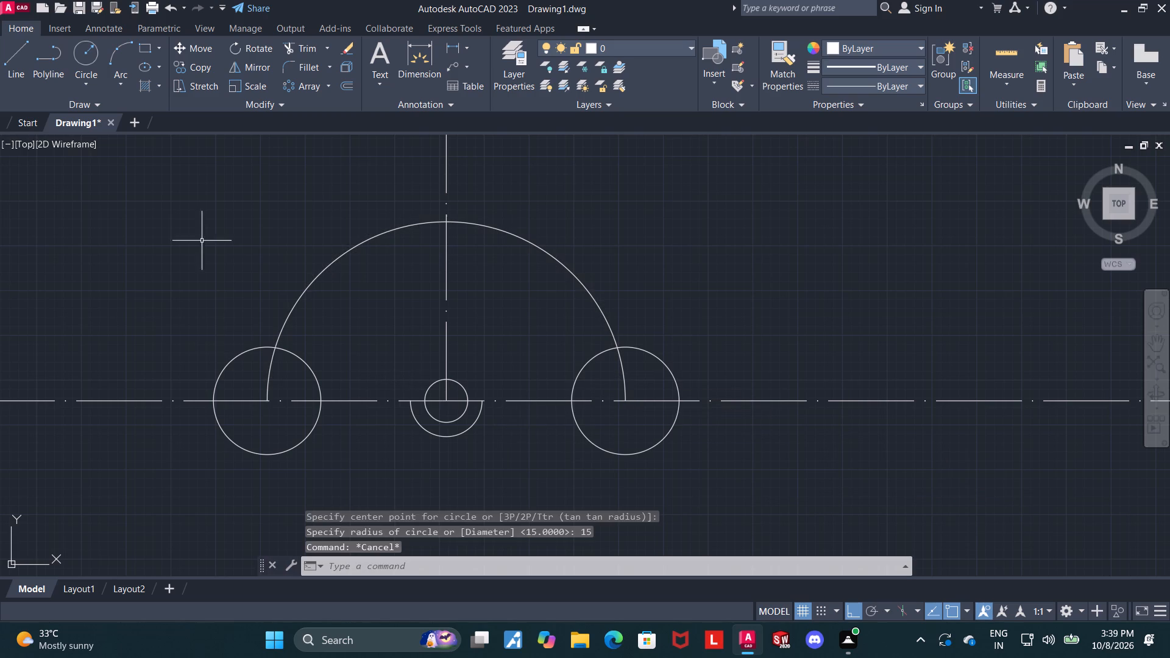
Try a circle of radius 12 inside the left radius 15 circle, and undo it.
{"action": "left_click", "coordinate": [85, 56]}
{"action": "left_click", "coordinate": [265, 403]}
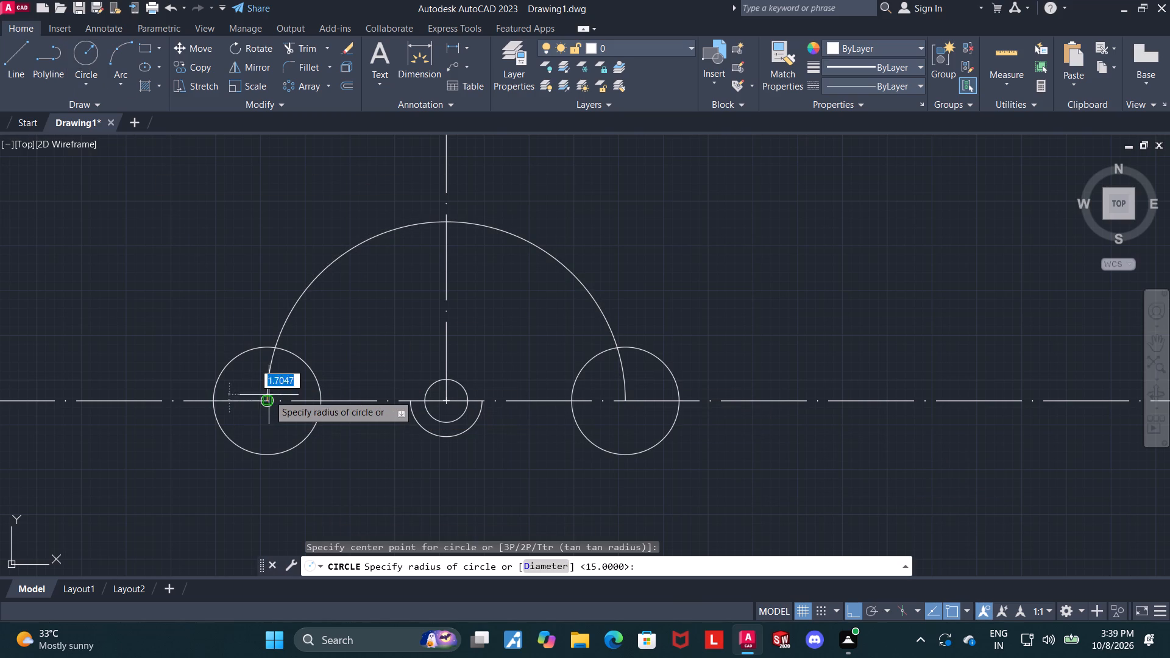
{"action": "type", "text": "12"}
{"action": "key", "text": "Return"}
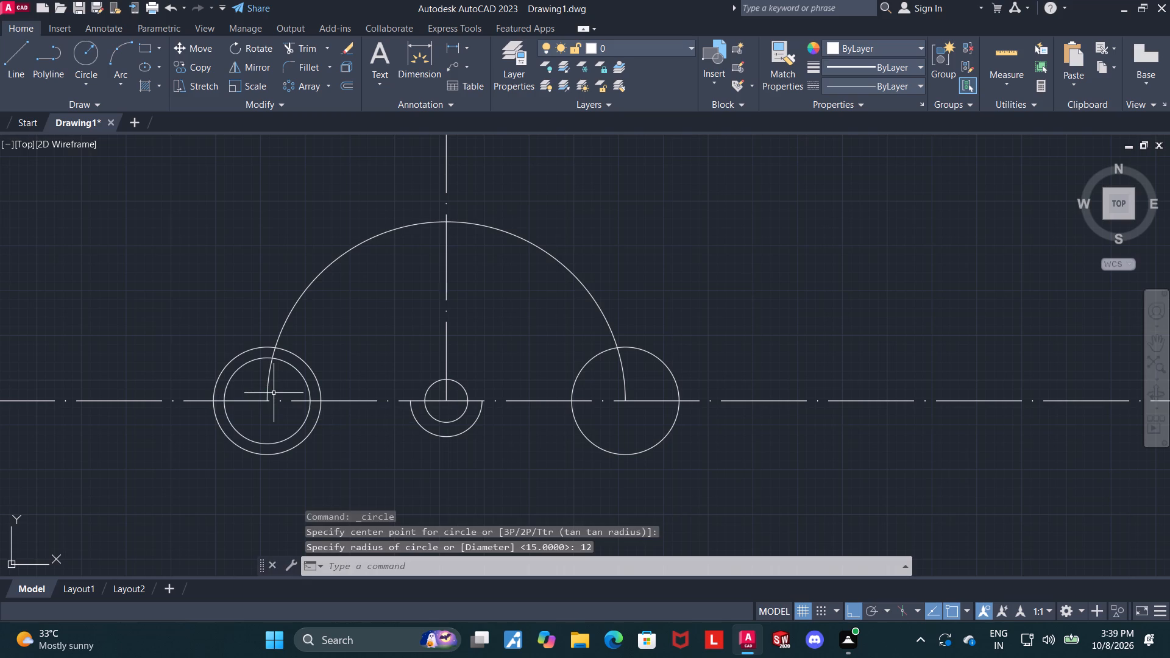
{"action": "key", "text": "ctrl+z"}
Draw a concentric circle of diameter 12 inside the left radius 15 circle.
{"action": "left_click", "coordinate": [92, 56]}
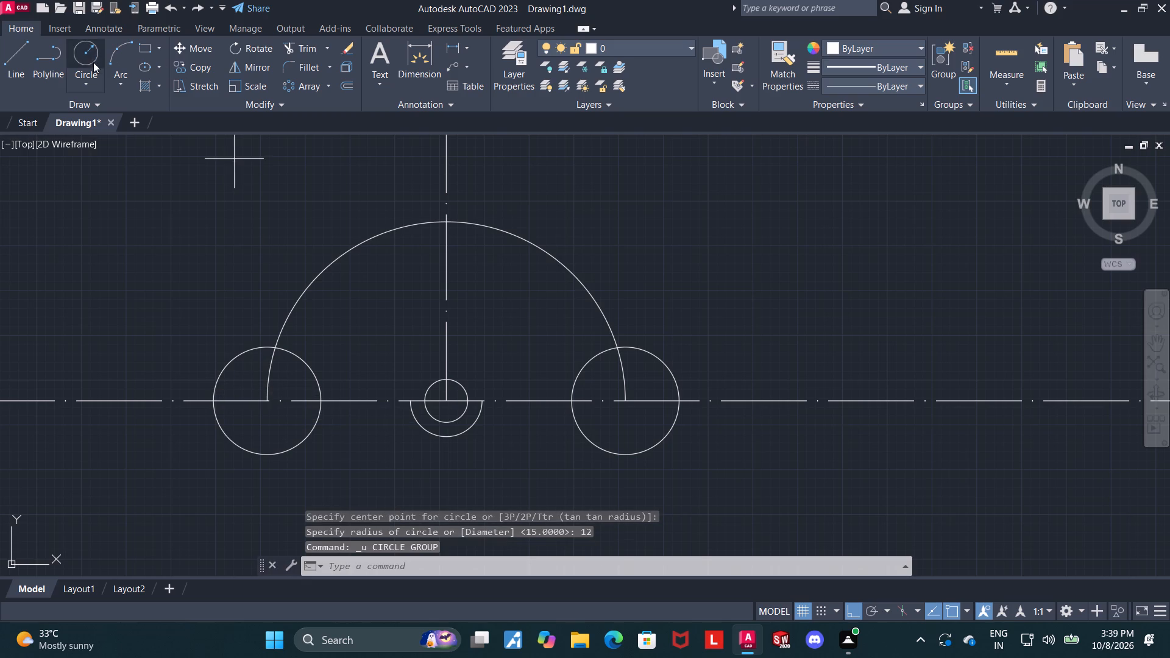
{"action": "left_click", "coordinate": [266, 402]}
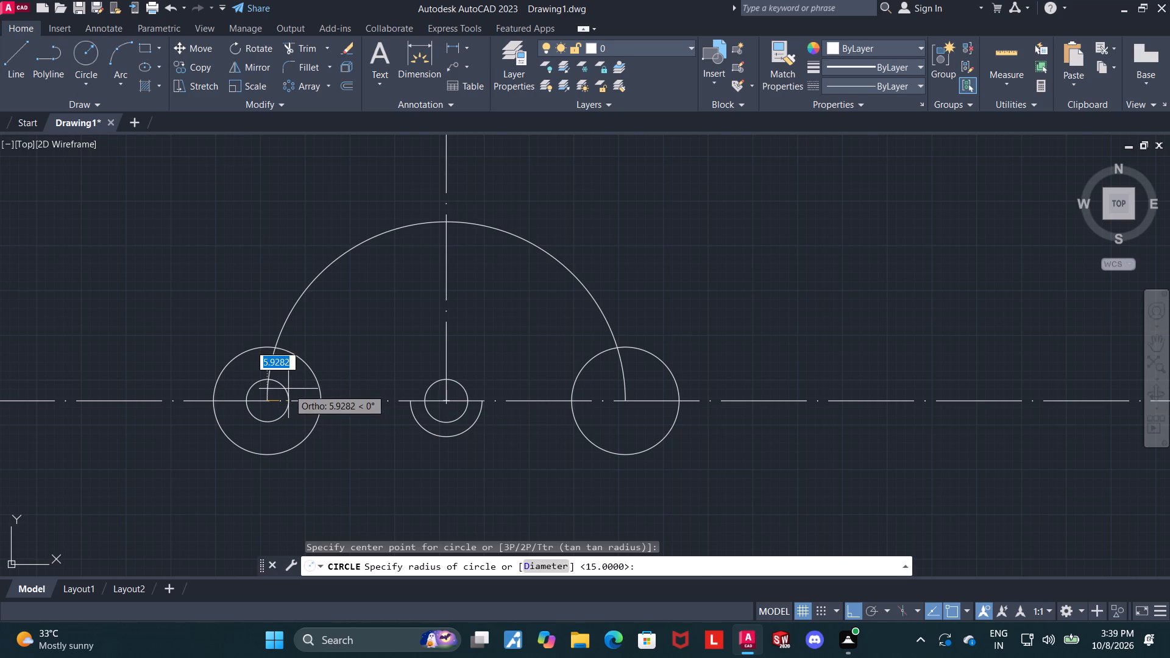
{"action": "key", "text": "d"}
{"action": "key", "text": "Return"}
{"action": "type", "text": "12"}
{"action": "key", "text": "Return"}
{"action": "key", "text": "Escape"}
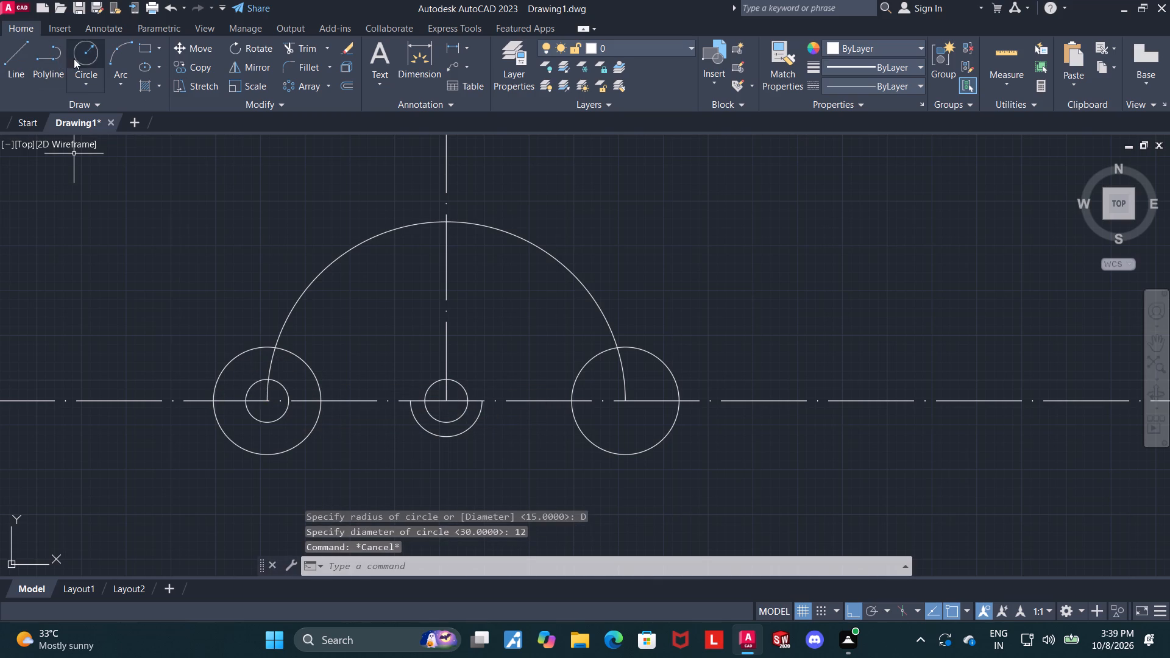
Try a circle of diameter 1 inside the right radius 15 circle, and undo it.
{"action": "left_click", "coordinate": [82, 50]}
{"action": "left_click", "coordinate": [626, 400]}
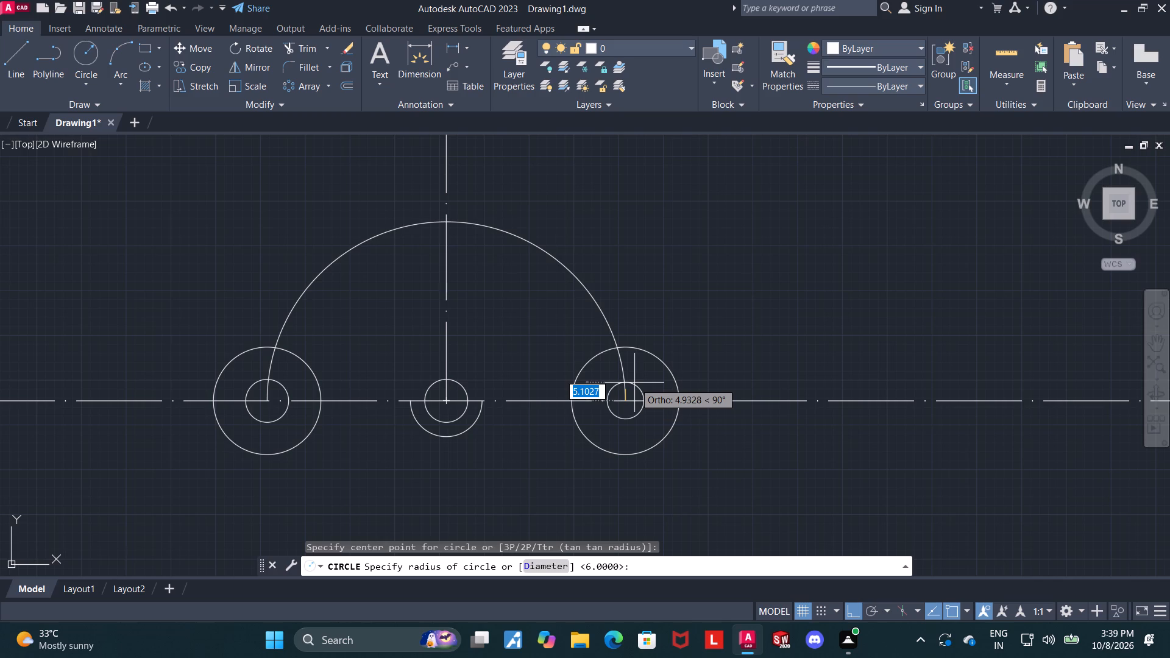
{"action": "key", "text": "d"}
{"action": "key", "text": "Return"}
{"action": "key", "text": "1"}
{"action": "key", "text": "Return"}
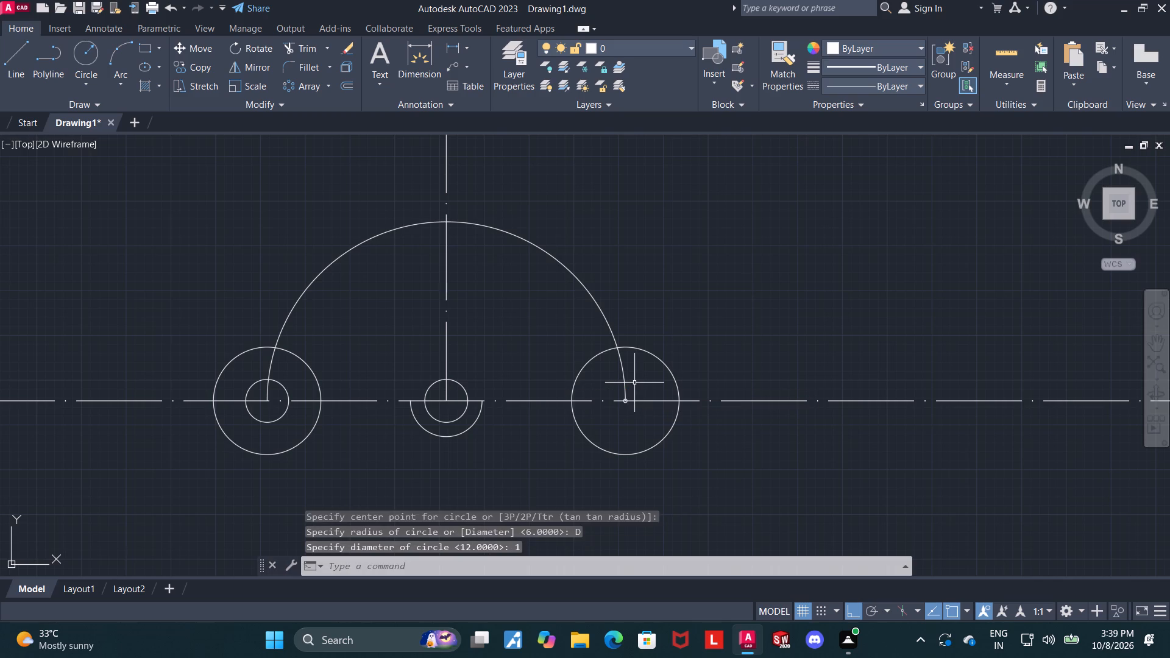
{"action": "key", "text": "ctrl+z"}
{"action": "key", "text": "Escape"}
Draw a concentric circle of diameter 12 inside the right radius 15 circle.
{"action": "left_click", "coordinate": [90, 51]}
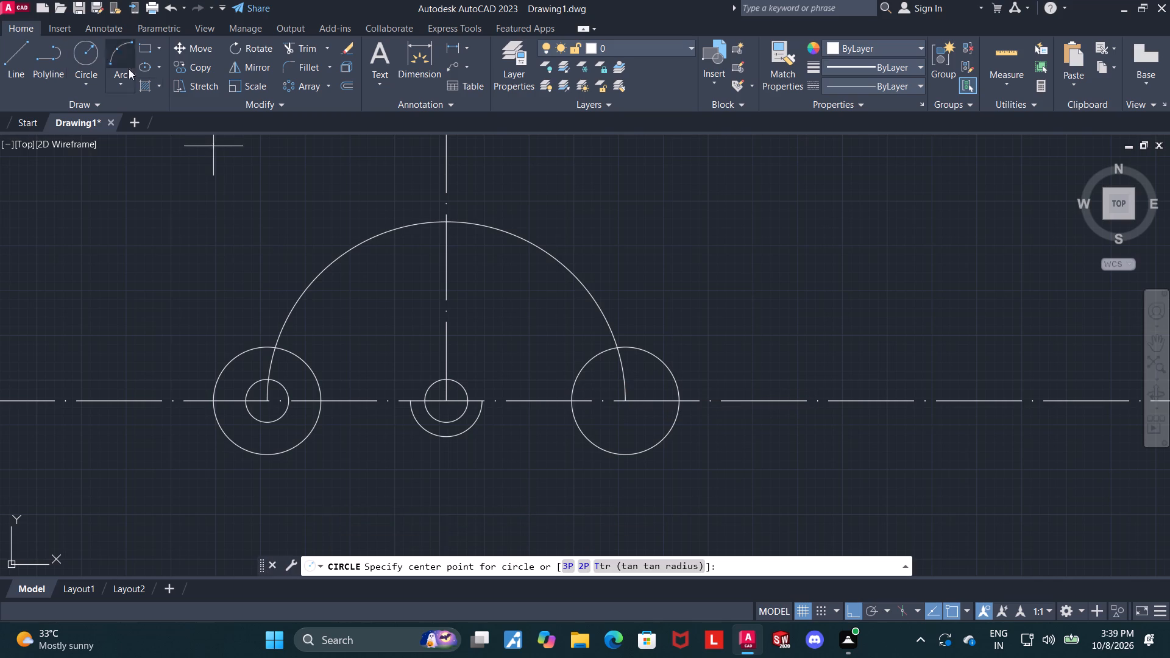
{"action": "left_click", "coordinate": [629, 405]}
{"action": "key", "text": "d"}
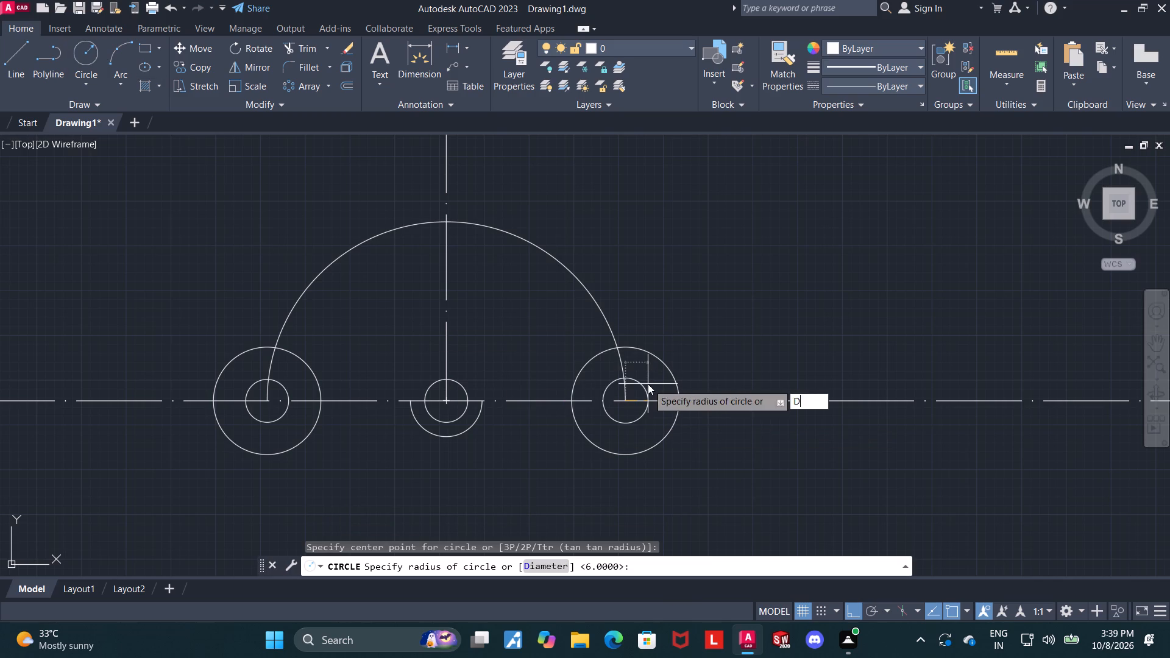
{"action": "key", "text": "Return"}
{"action": "type", "text": "12"}
{"action": "key", "text": "Return"}
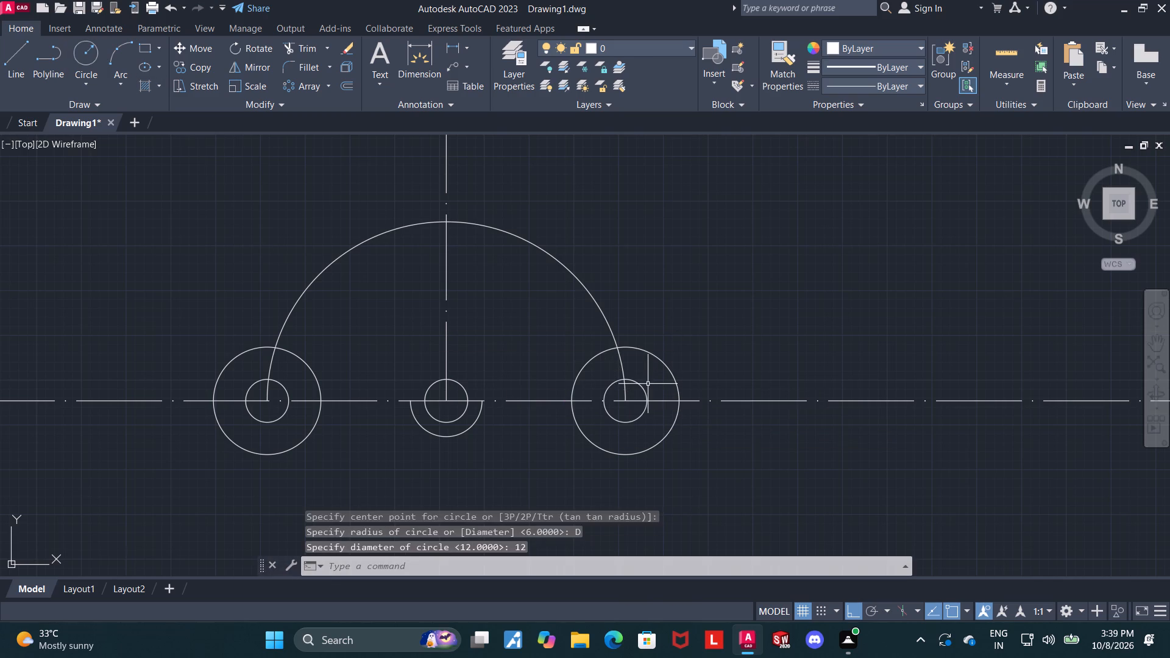
{"action": "key", "text": "Escape"}
{"action": "key", "text": "Escape"}
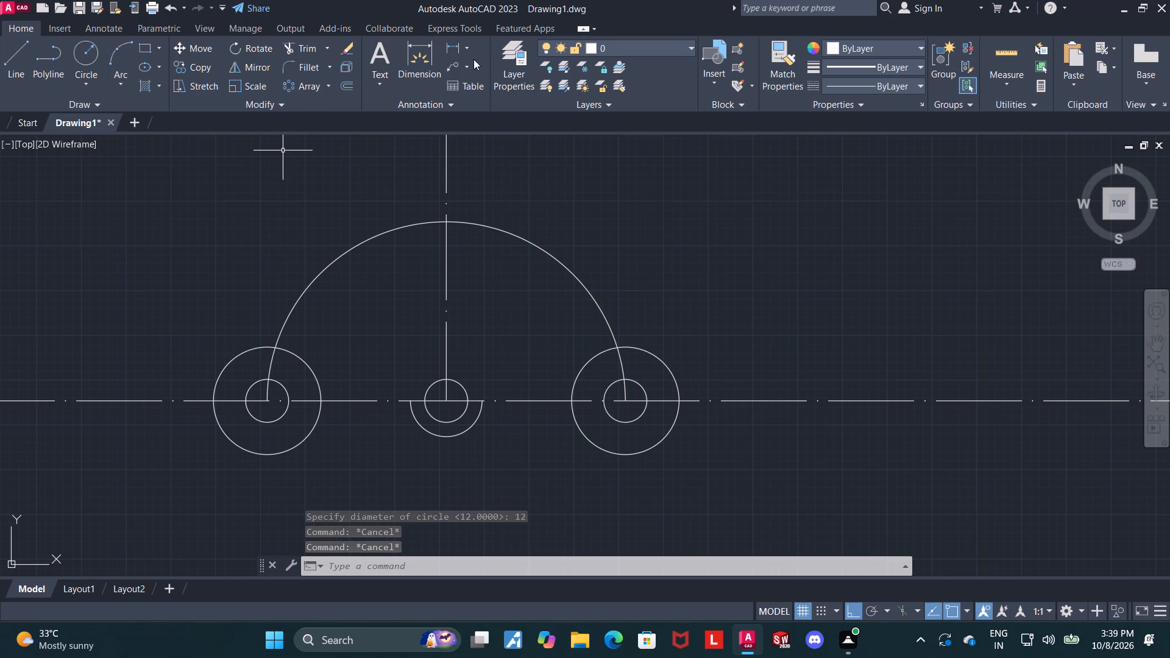
Add a radius dimension to the small lower semicircular arc, with its text placed below and left of the arc.
{"action": "left_click", "coordinate": [416, 54]}
{"action": "scroll", "coordinate": [424, 495], "scroll_direction": "down", "scroll_amount": 2}
{"action": "scroll", "coordinate": [424, 483], "scroll_direction": "up", "scroll_amount": 3}
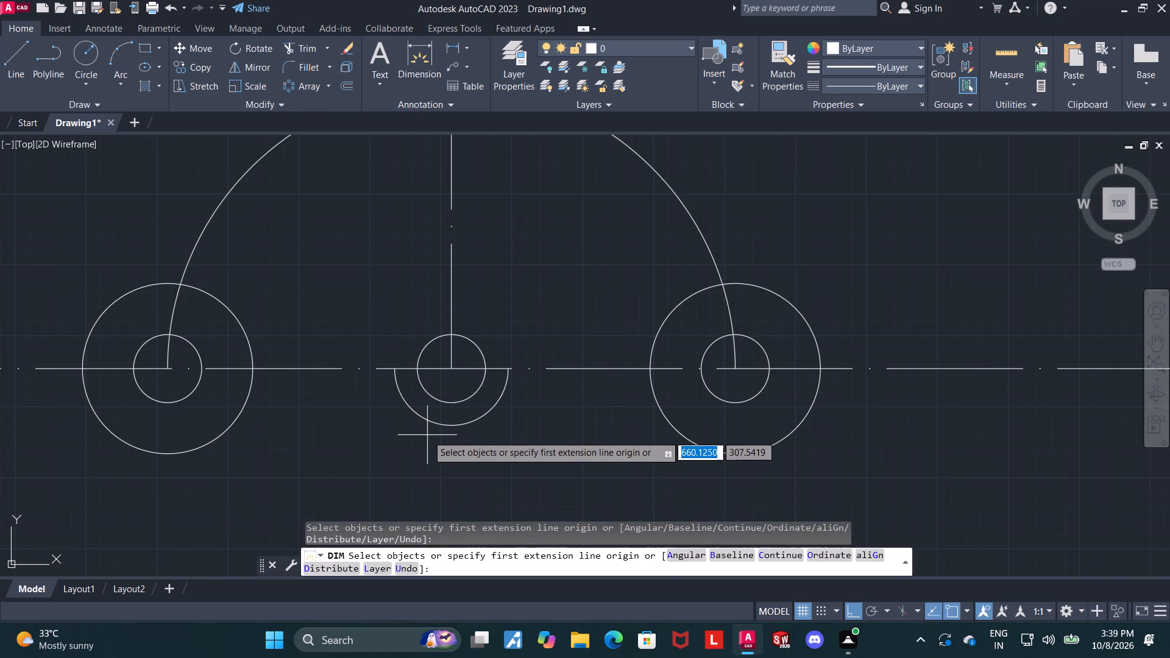
{"action": "left_click", "coordinate": [417, 417]}
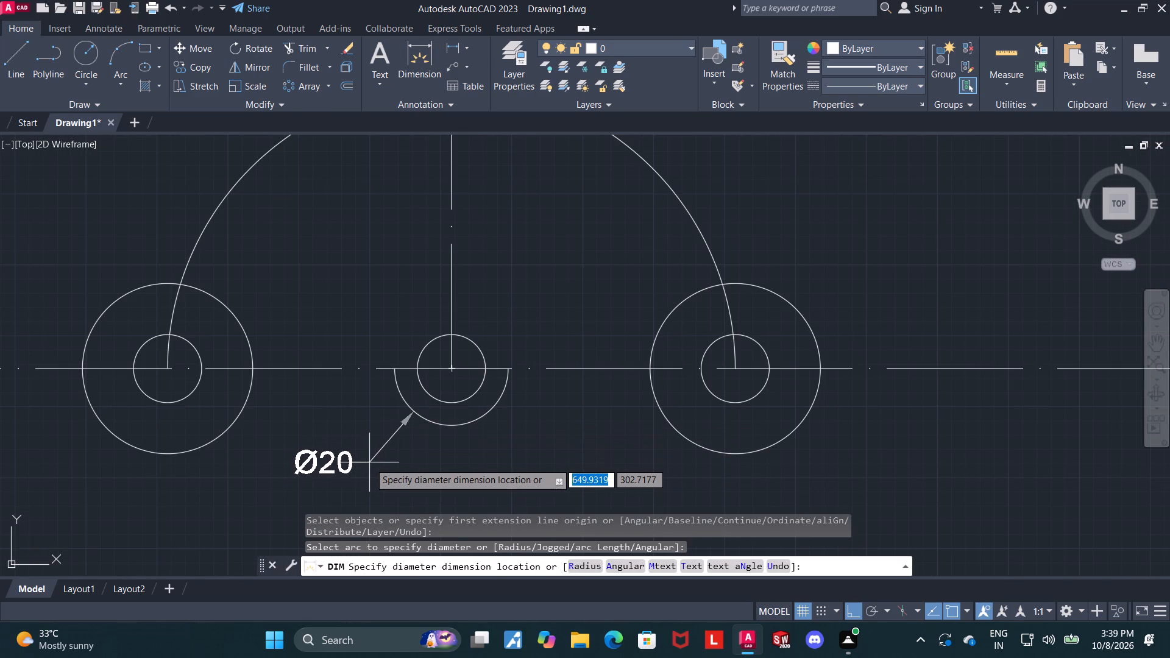
{"action": "key", "text": "r"}
{"action": "key", "text": "Return"}
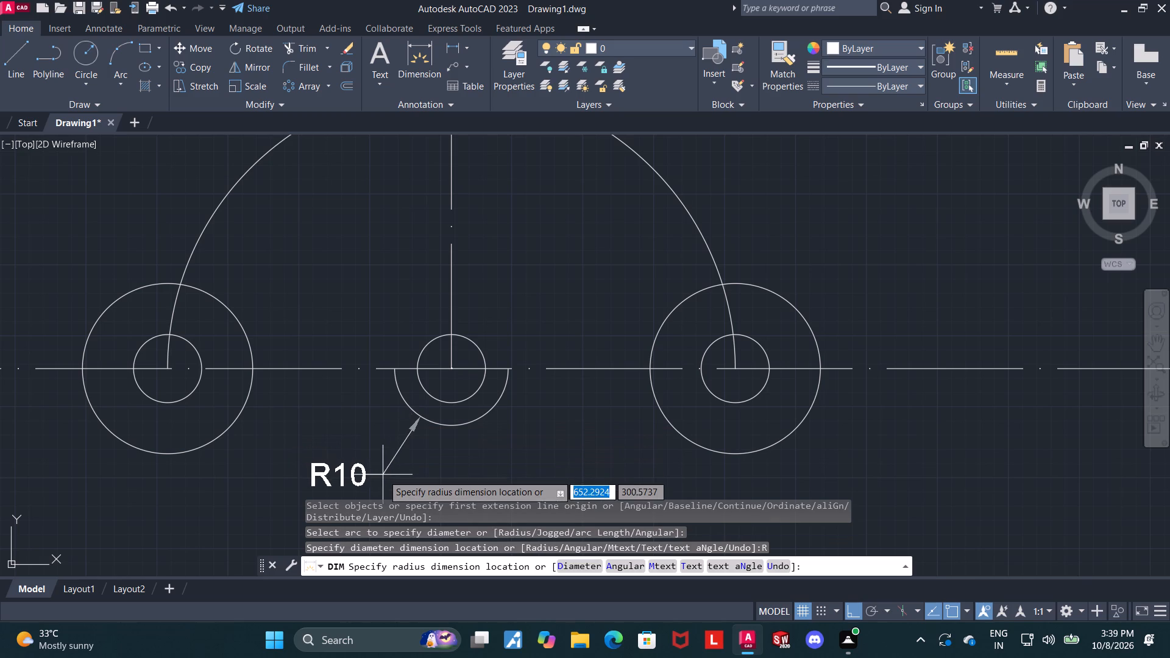
{"action": "left_click", "coordinate": [383, 475]}
{"action": "key", "text": "Escape"}
{"action": "key", "text": "Escape"}
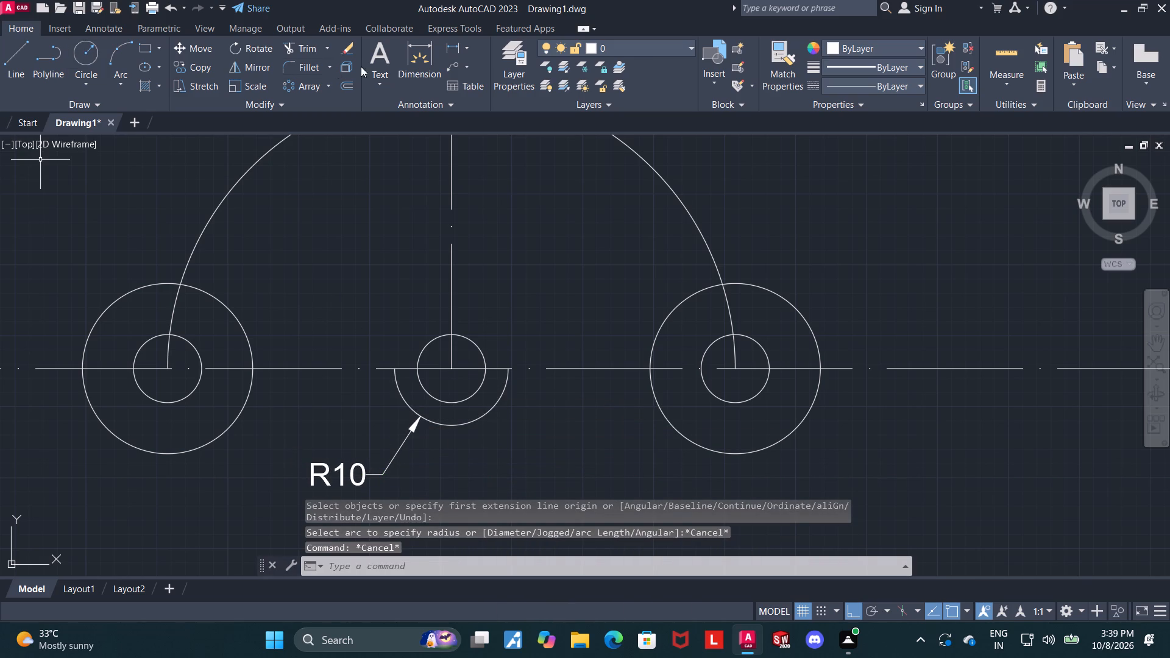
Add a diameter dimension to the inner circle of the left end boss, with its text placed below and left.
{"action": "left_click", "coordinate": [408, 63]}
{"action": "scroll", "coordinate": [399, 191], "scroll_direction": "down", "scroll_amount": 3}
{"action": "scroll", "coordinate": [374, 299], "scroll_direction": "up", "scroll_amount": 1}
{"action": "scroll", "coordinate": [322, 211], "scroll_direction": "up", "scroll_amount": 2}
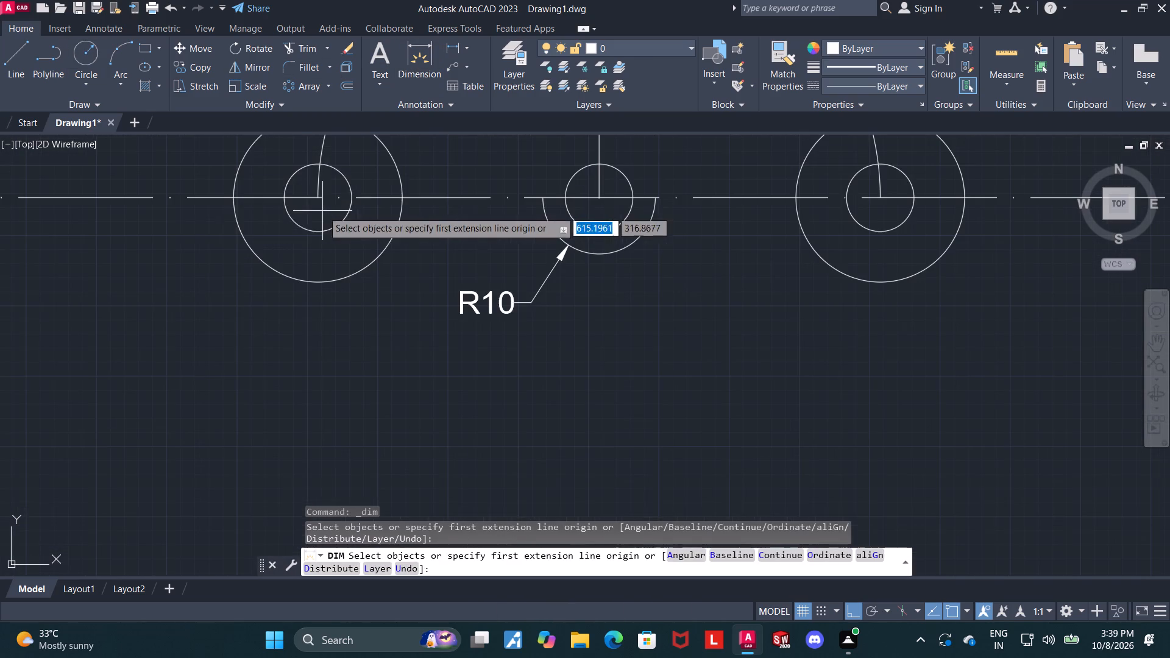
{"action": "left_click", "coordinate": [291, 218]}
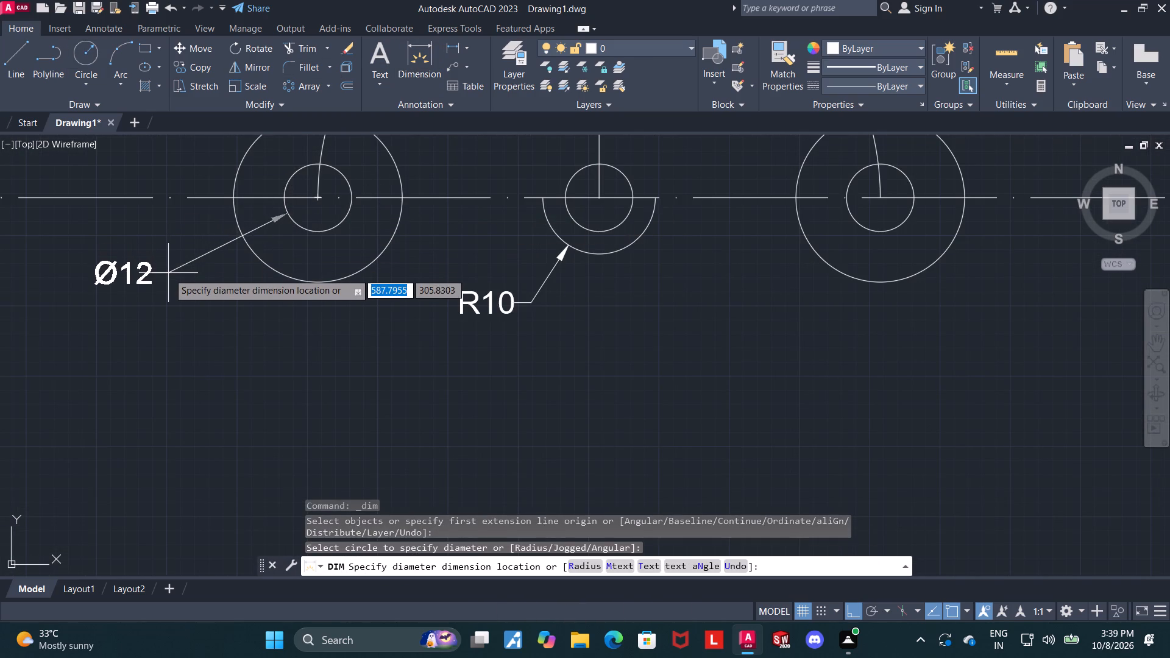
{"action": "left_click", "coordinate": [168, 273]}
{"action": "key", "text": "Escape"}
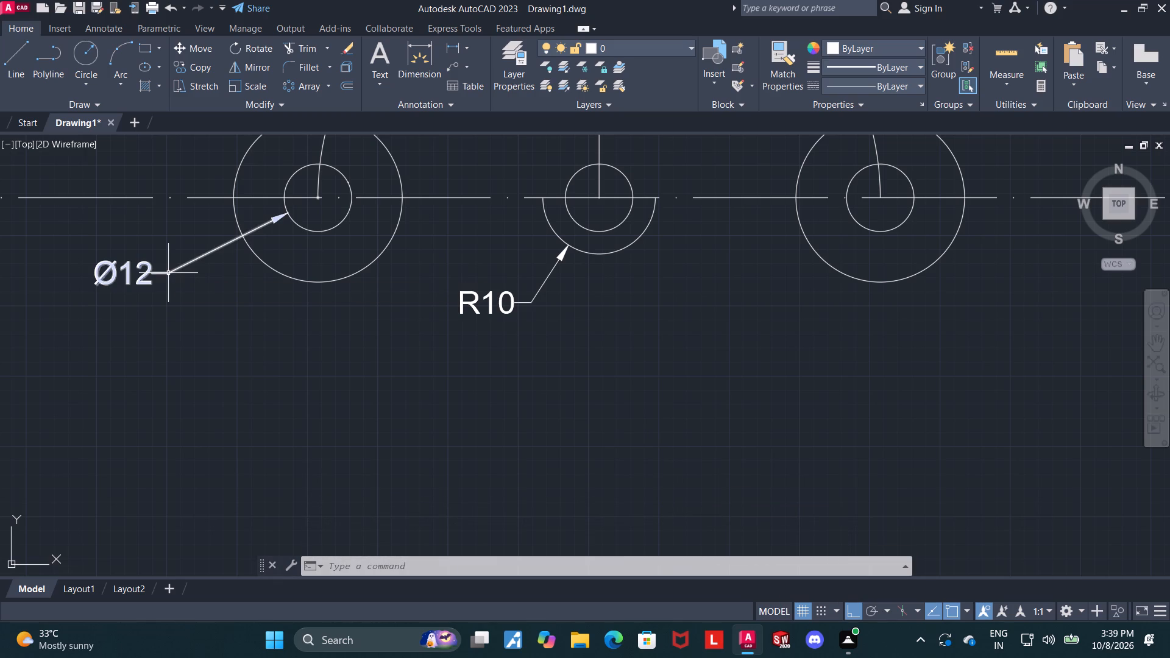
Add a radius dimension, instead of a diameter, to the outer circle of the right end boss, with its text below and right.
{"action": "scroll", "coordinate": [719, 228], "scroll_direction": "down", "scroll_amount": 2}
{"action": "scroll", "coordinate": [804, 251], "scroll_direction": "up", "scroll_amount": 2}
{"action": "scroll", "coordinate": [815, 228], "scroll_direction": "down", "scroll_amount": 2}
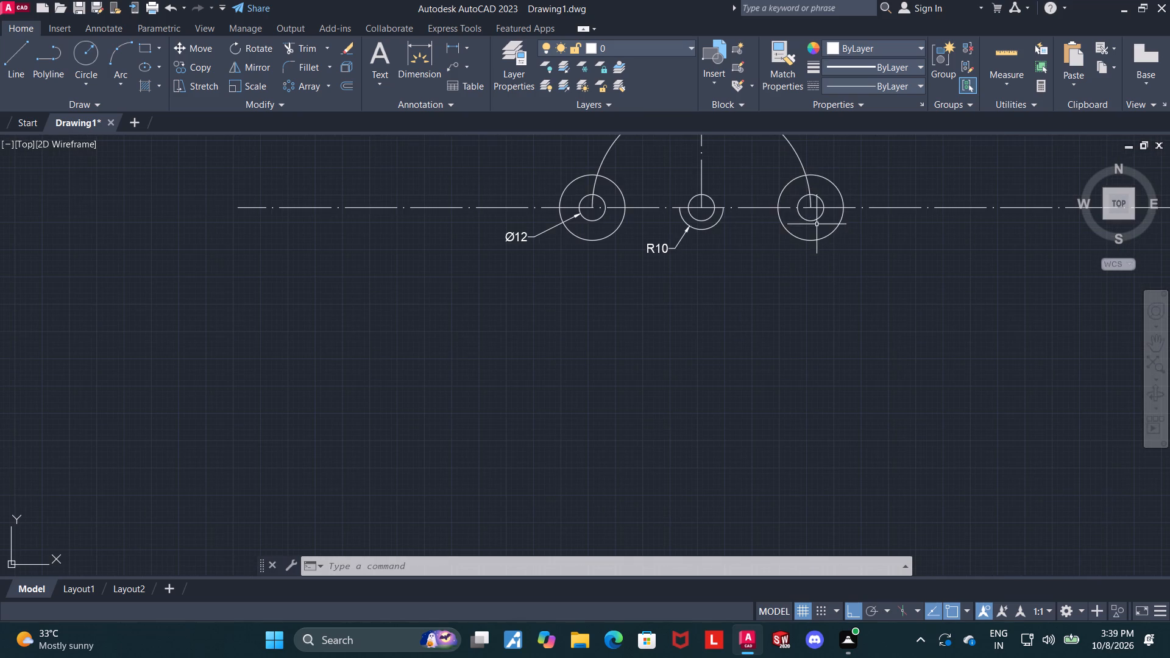
{"action": "left_click", "coordinate": [408, 61]}
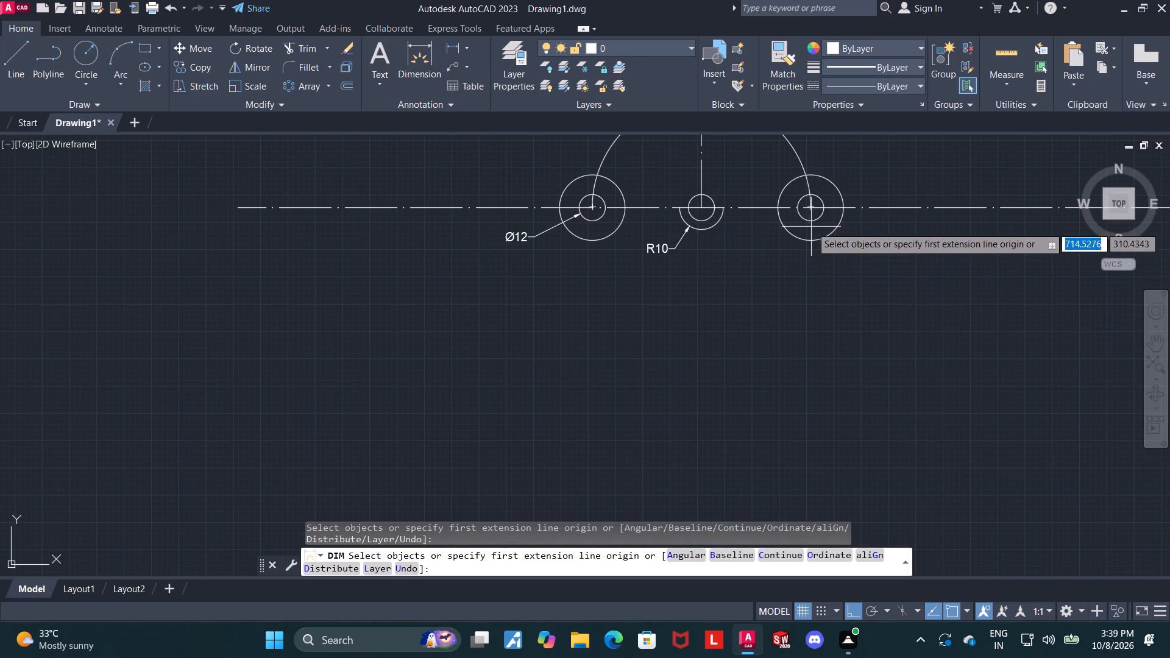
{"action": "scroll", "coordinate": [818, 226], "scroll_direction": "up", "scroll_amount": 3}
{"action": "left_click", "coordinate": [854, 260]}
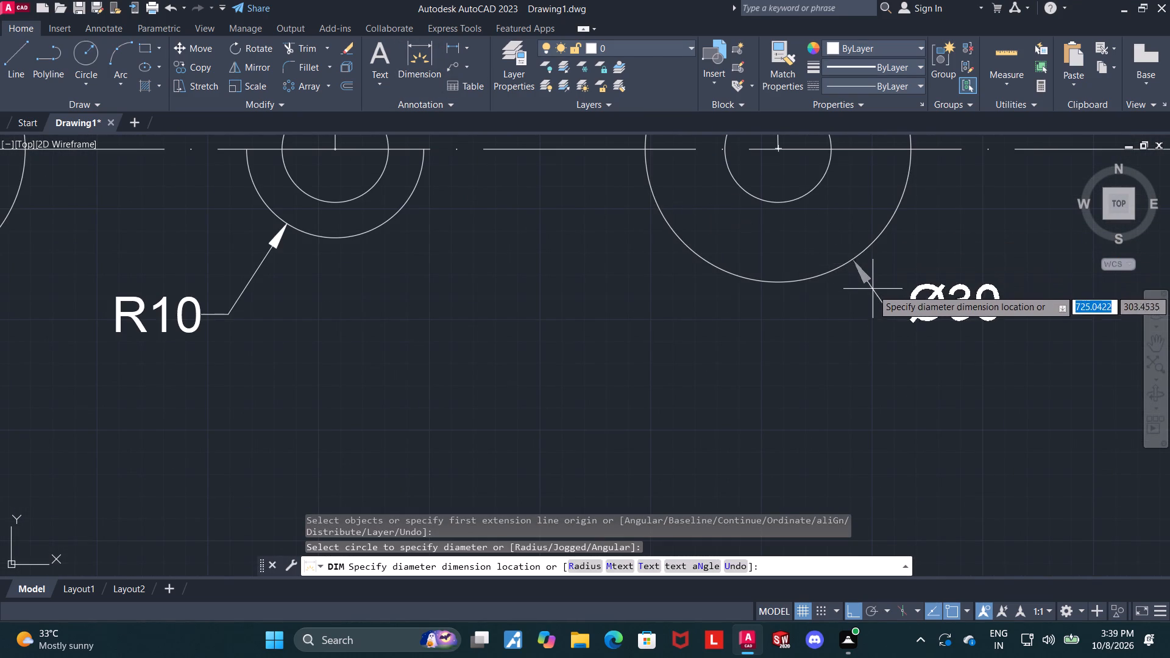
{"action": "key", "text": "r"}
{"action": "key", "text": "Return"}
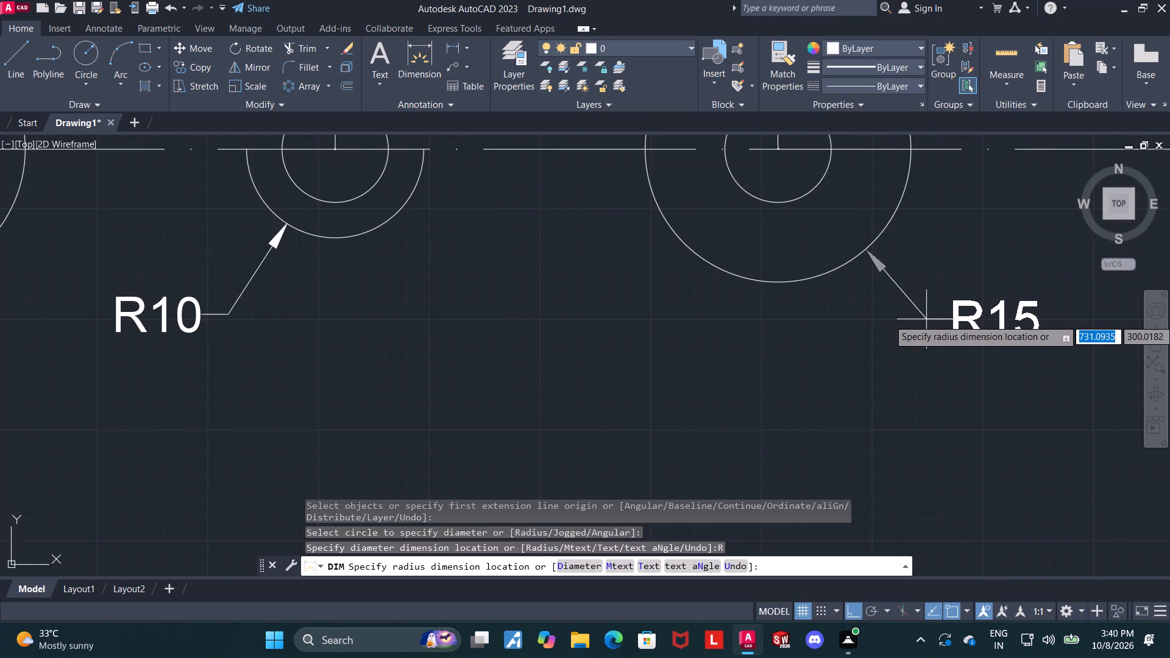
{"action": "left_click", "coordinate": [932, 338]}
{"action": "key", "text": "Escape"}
{"action": "scroll", "coordinate": [923, 349], "scroll_direction": "down", "scroll_amount": 3}
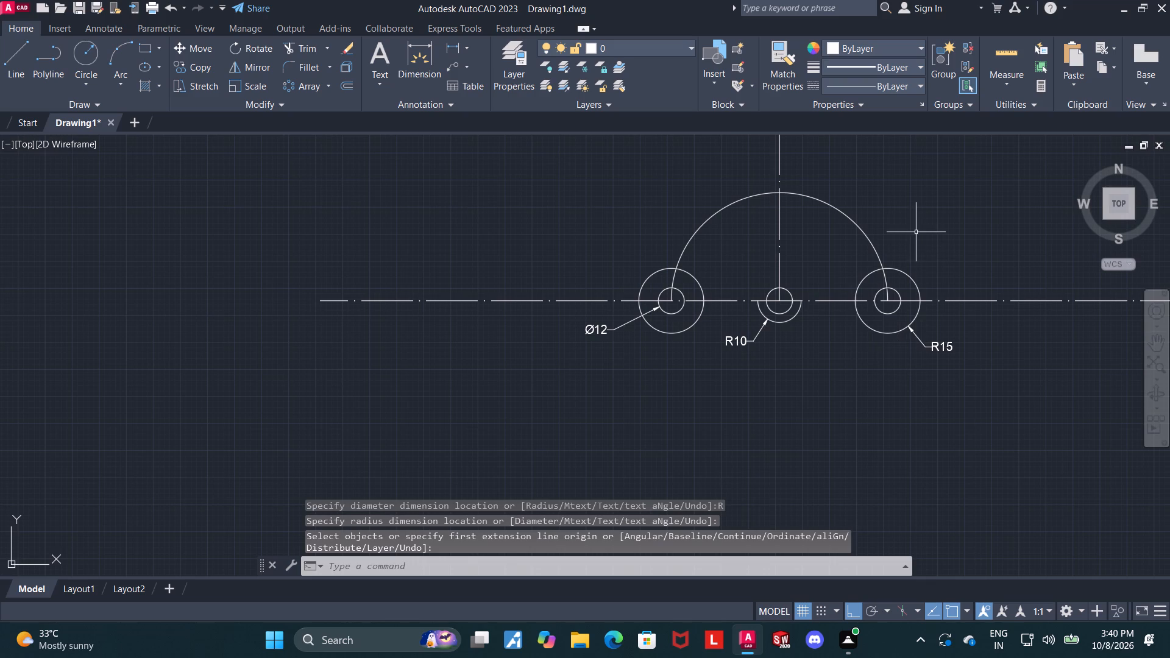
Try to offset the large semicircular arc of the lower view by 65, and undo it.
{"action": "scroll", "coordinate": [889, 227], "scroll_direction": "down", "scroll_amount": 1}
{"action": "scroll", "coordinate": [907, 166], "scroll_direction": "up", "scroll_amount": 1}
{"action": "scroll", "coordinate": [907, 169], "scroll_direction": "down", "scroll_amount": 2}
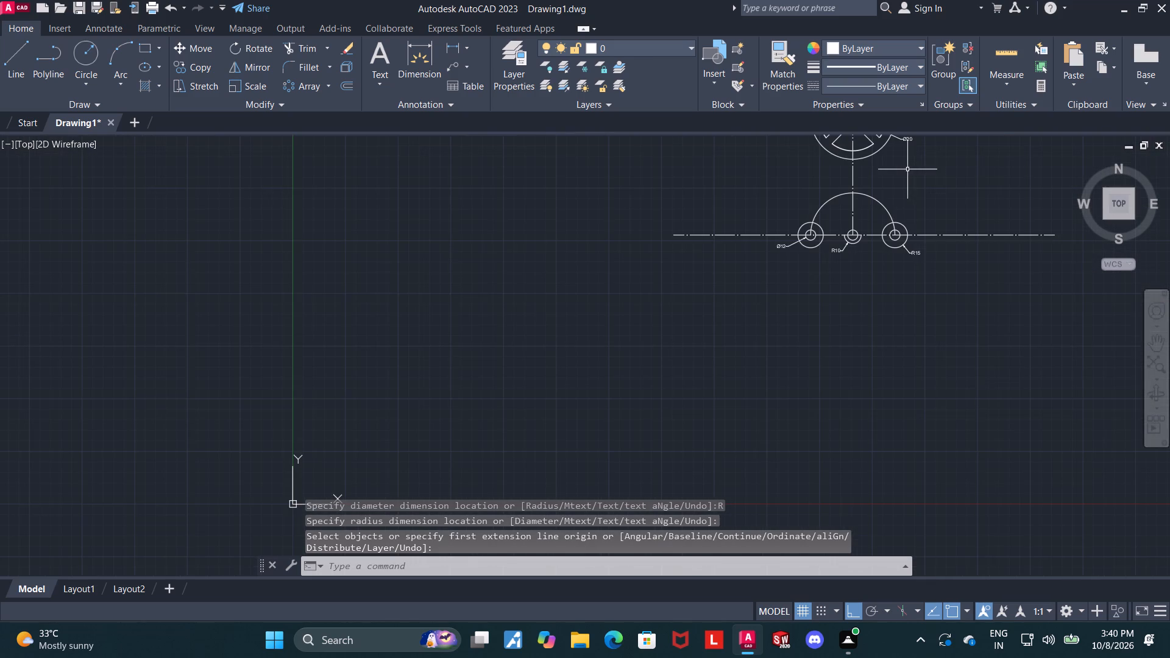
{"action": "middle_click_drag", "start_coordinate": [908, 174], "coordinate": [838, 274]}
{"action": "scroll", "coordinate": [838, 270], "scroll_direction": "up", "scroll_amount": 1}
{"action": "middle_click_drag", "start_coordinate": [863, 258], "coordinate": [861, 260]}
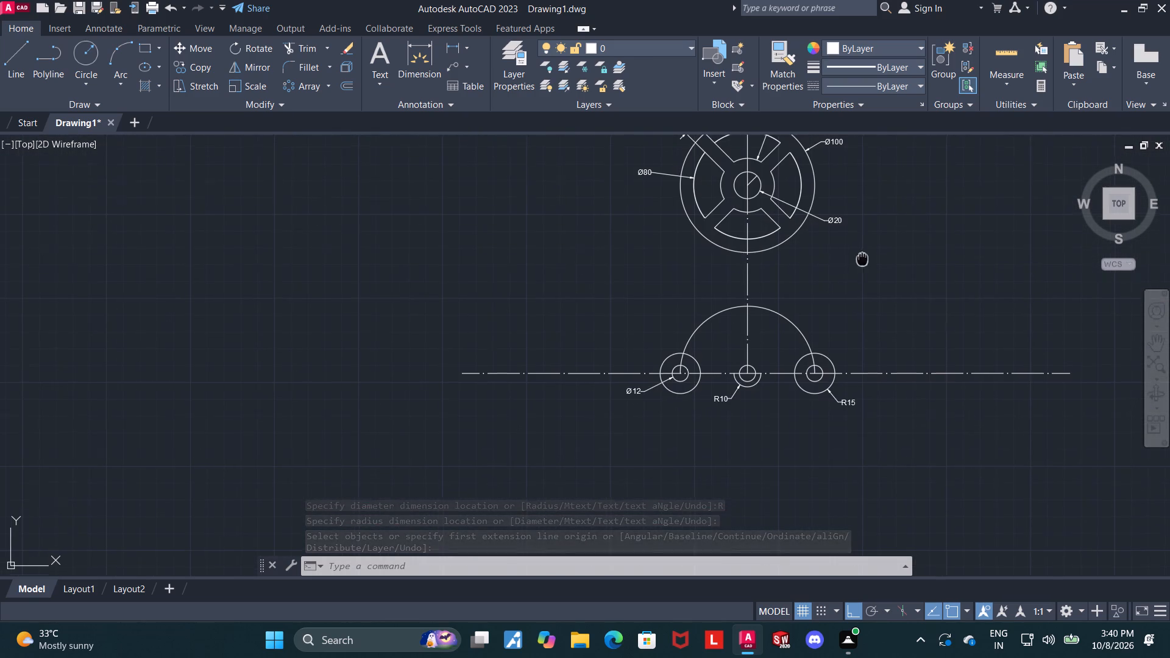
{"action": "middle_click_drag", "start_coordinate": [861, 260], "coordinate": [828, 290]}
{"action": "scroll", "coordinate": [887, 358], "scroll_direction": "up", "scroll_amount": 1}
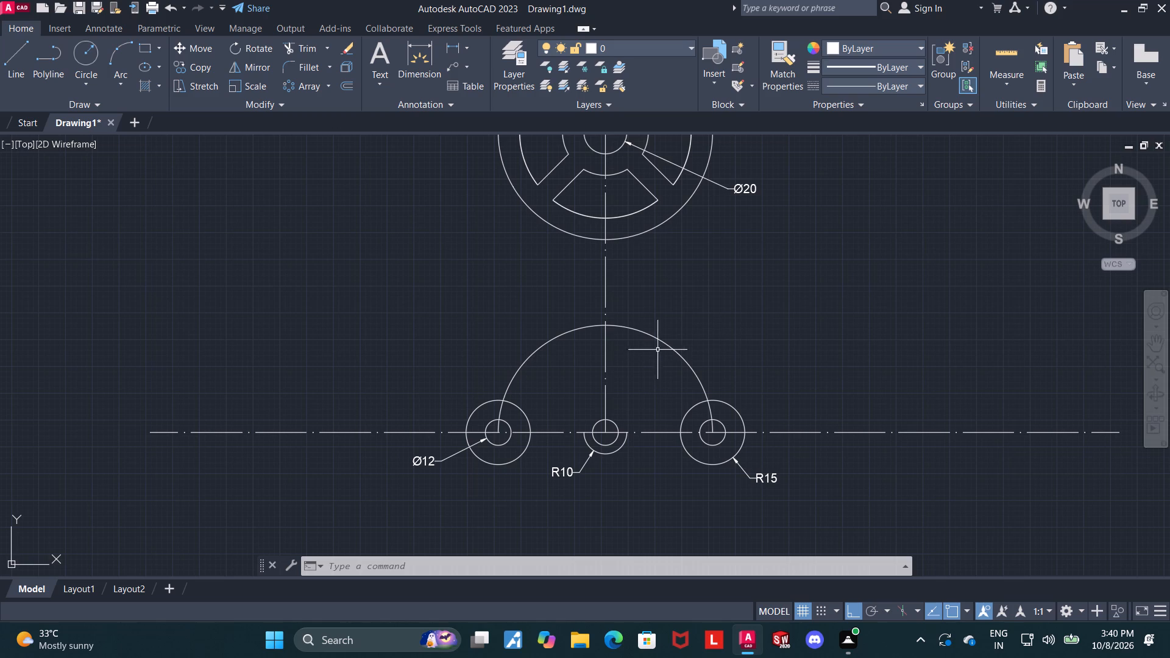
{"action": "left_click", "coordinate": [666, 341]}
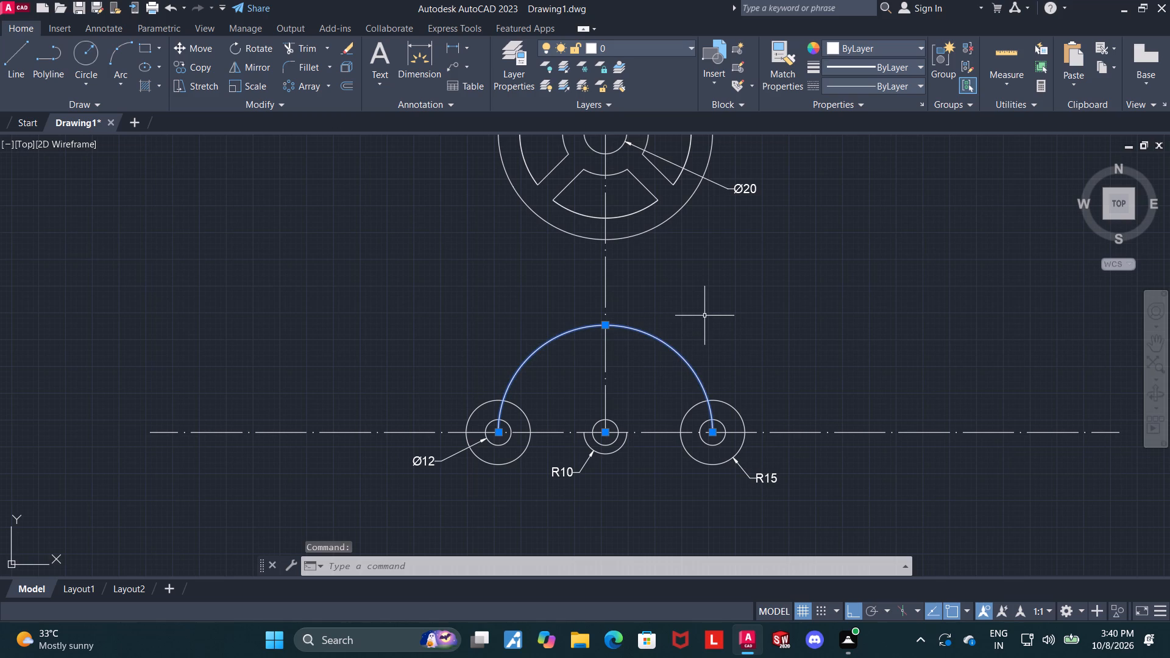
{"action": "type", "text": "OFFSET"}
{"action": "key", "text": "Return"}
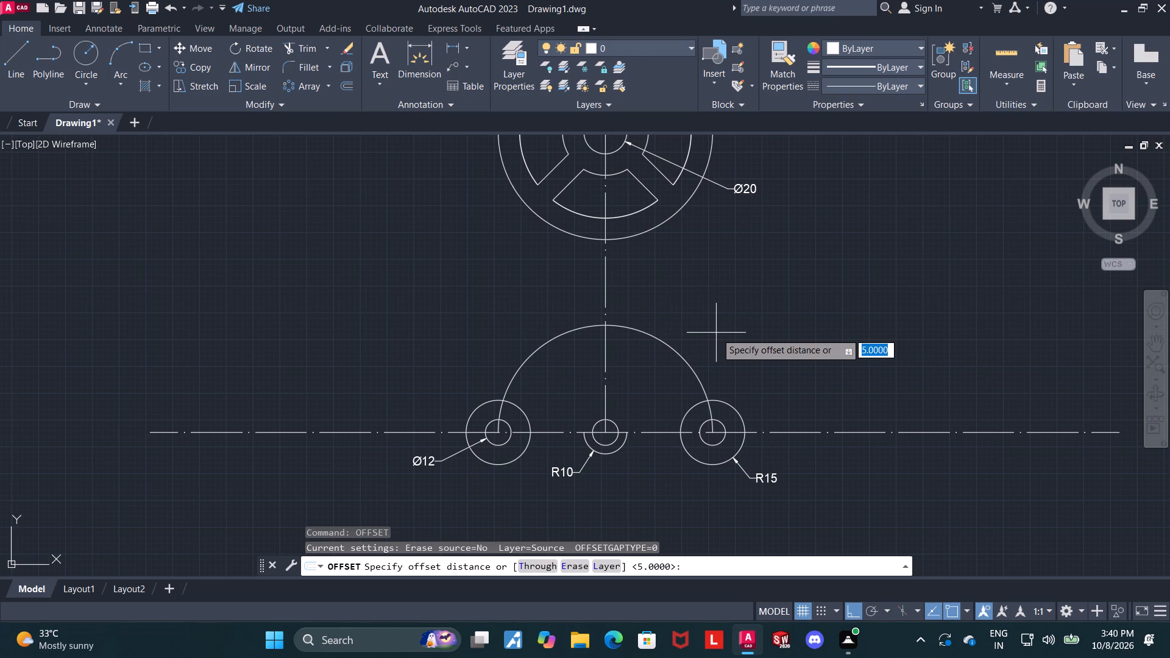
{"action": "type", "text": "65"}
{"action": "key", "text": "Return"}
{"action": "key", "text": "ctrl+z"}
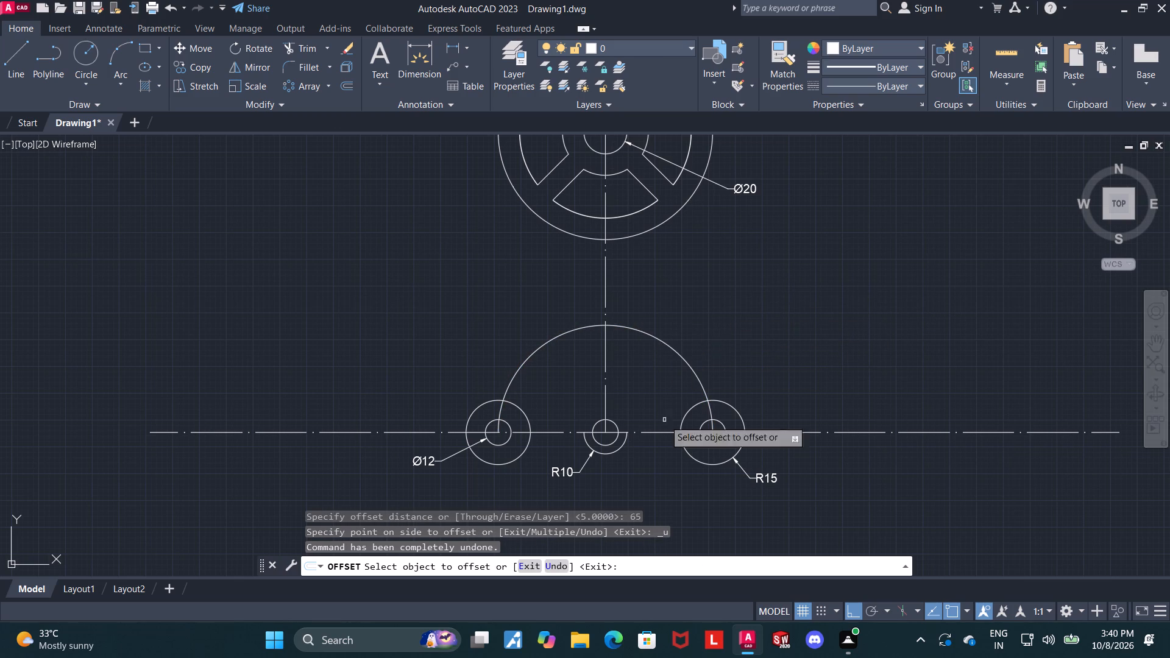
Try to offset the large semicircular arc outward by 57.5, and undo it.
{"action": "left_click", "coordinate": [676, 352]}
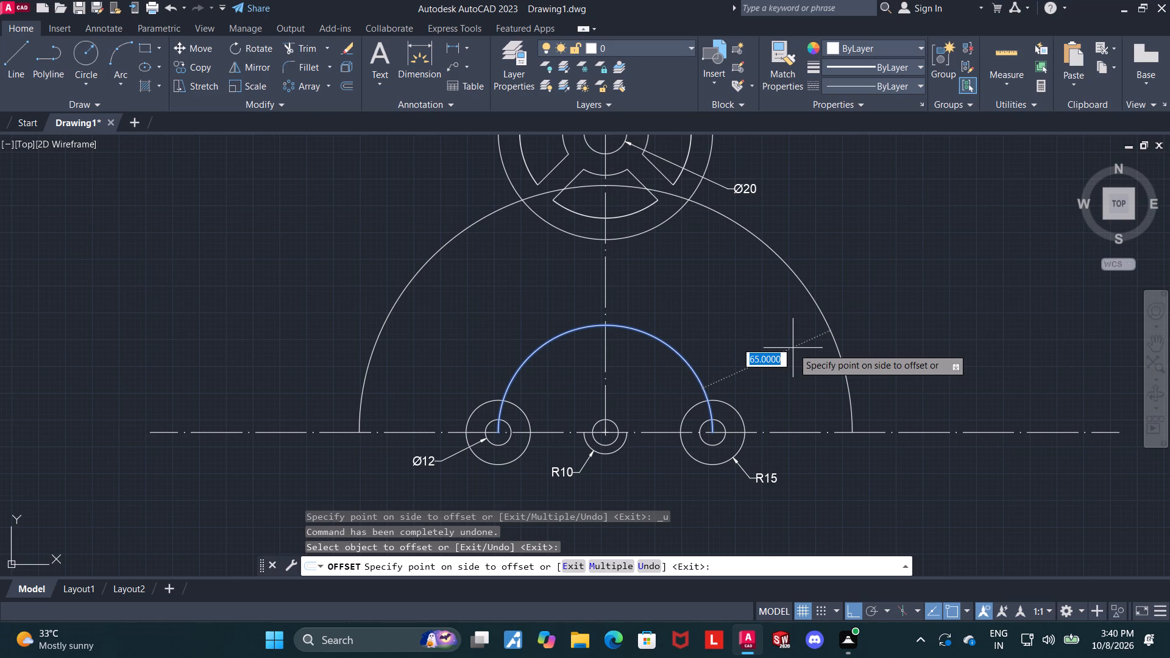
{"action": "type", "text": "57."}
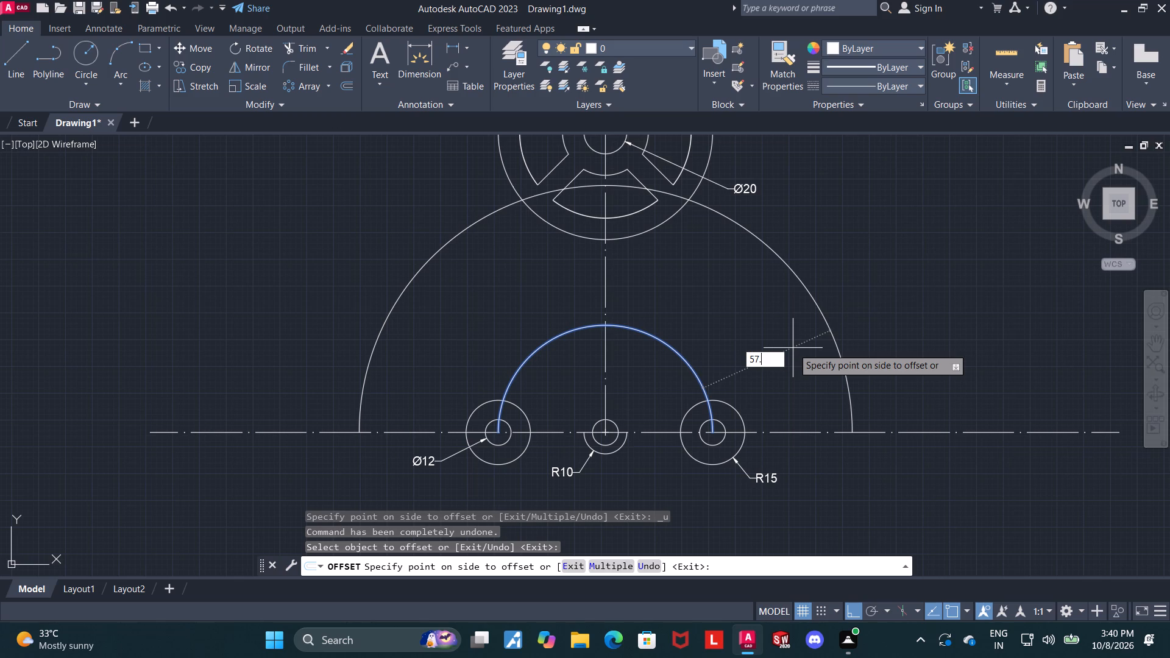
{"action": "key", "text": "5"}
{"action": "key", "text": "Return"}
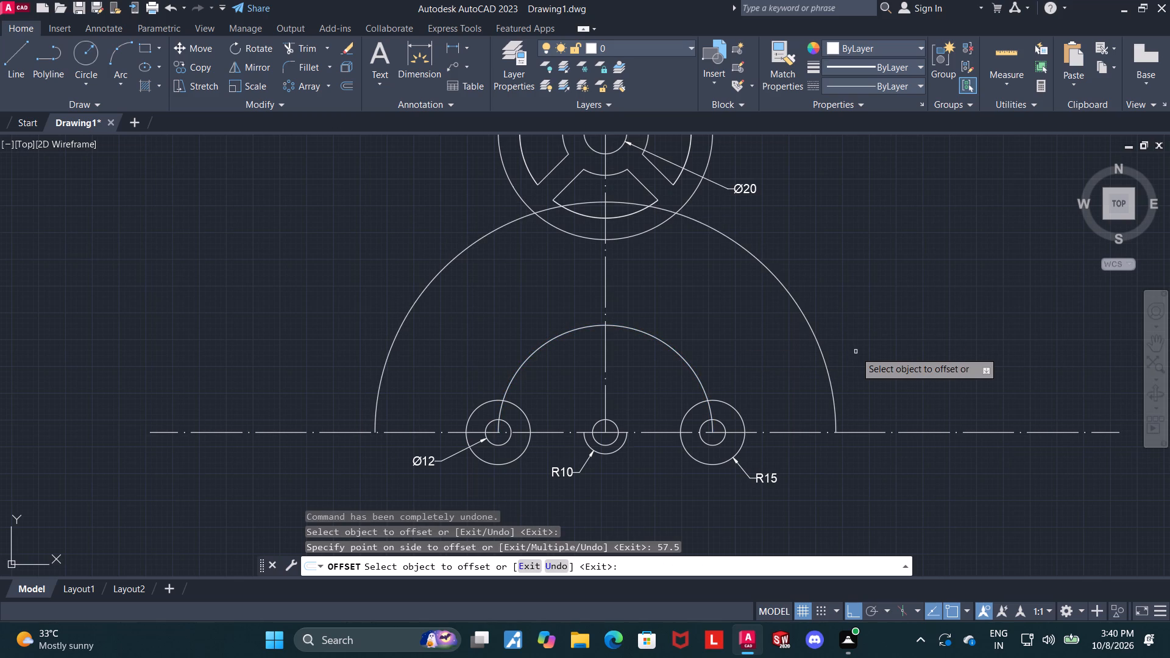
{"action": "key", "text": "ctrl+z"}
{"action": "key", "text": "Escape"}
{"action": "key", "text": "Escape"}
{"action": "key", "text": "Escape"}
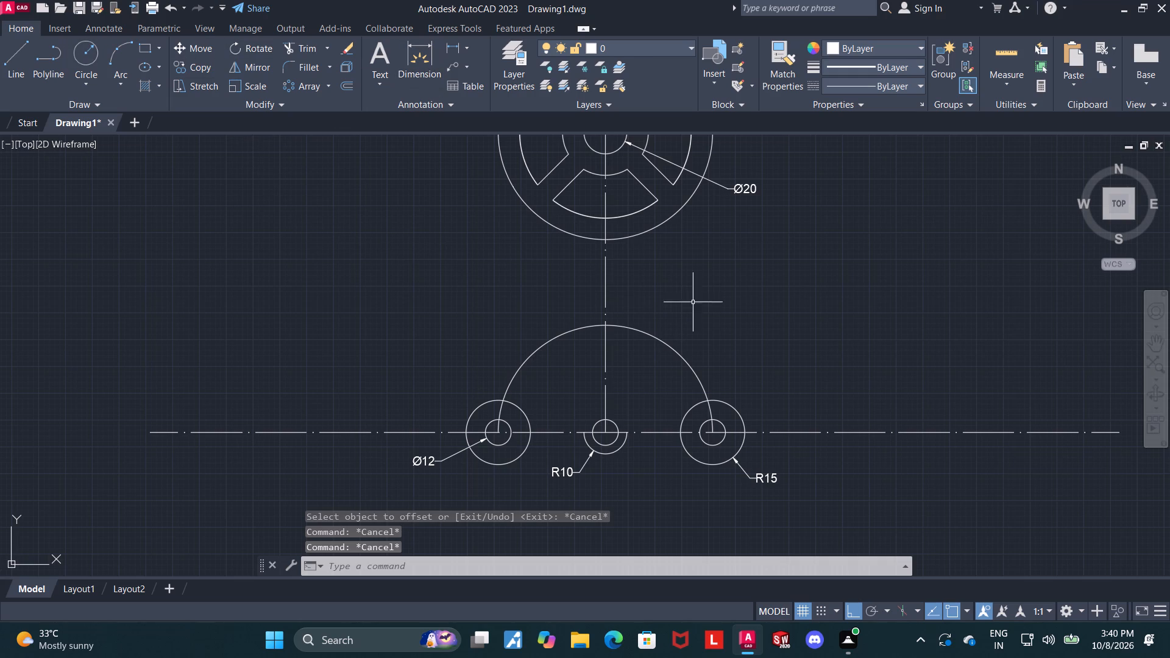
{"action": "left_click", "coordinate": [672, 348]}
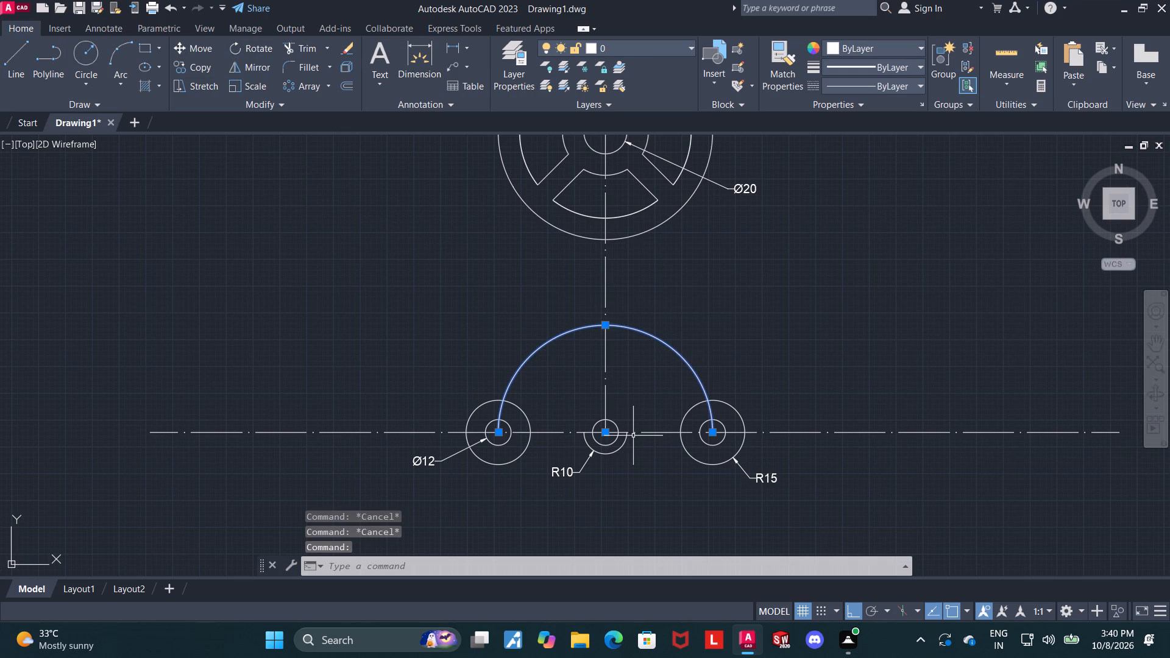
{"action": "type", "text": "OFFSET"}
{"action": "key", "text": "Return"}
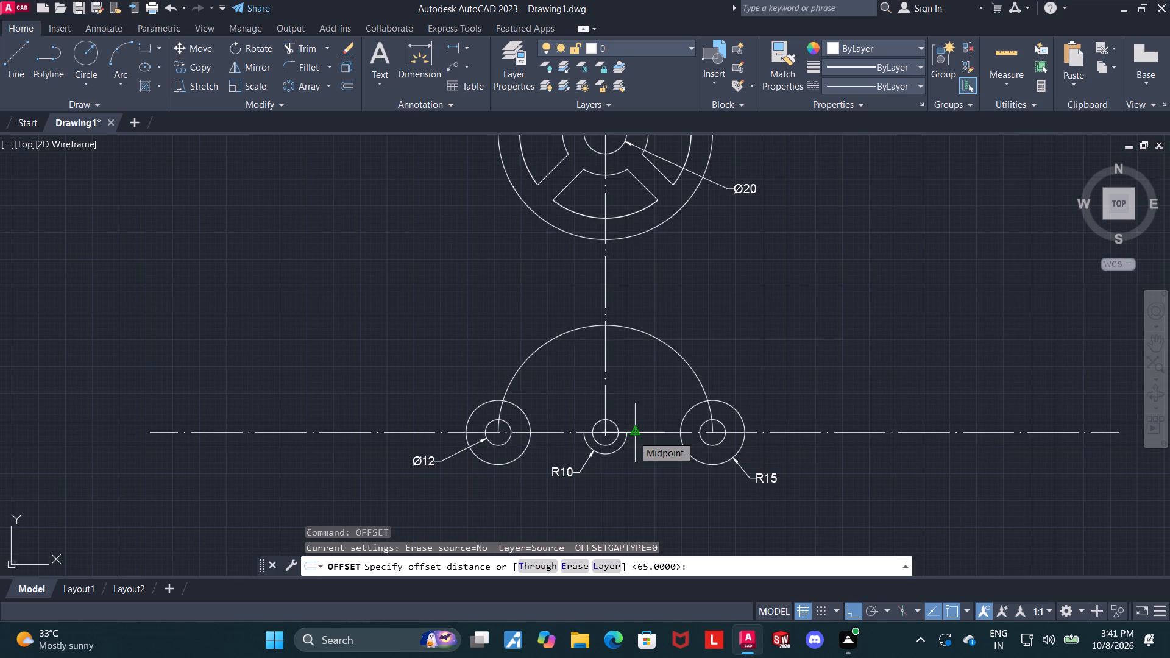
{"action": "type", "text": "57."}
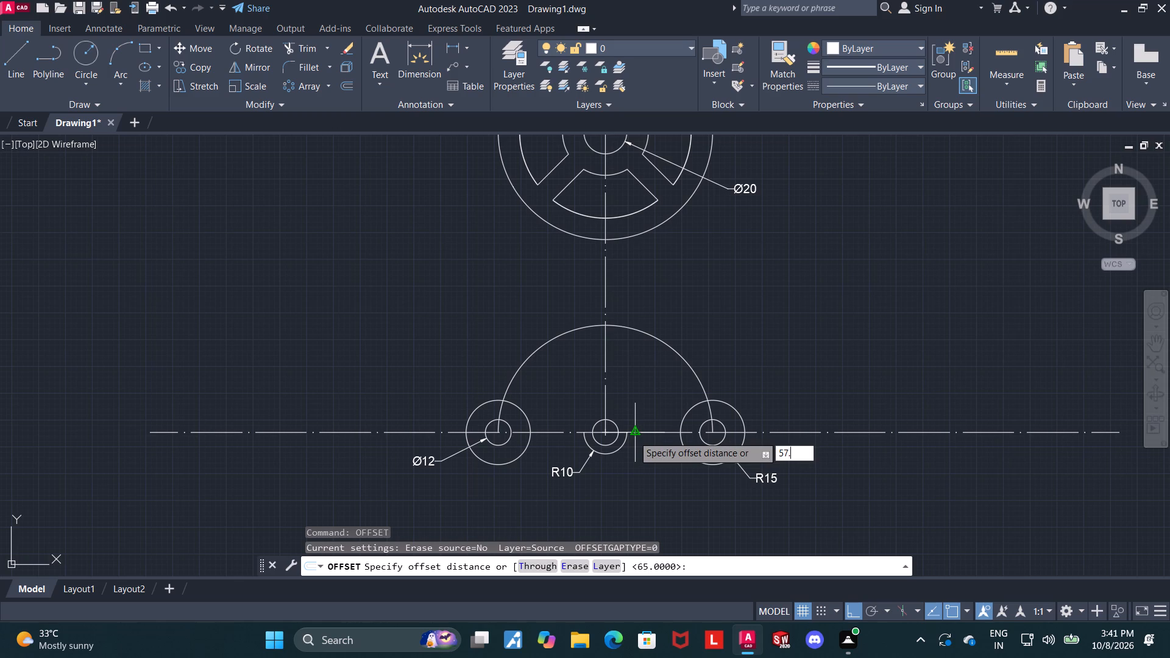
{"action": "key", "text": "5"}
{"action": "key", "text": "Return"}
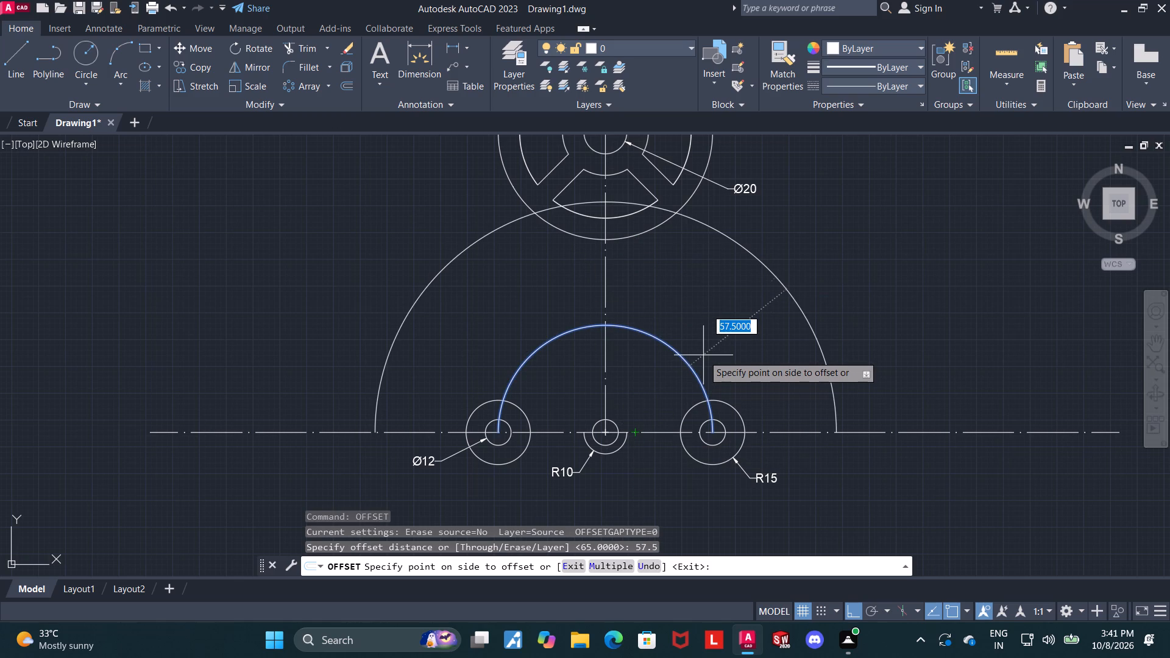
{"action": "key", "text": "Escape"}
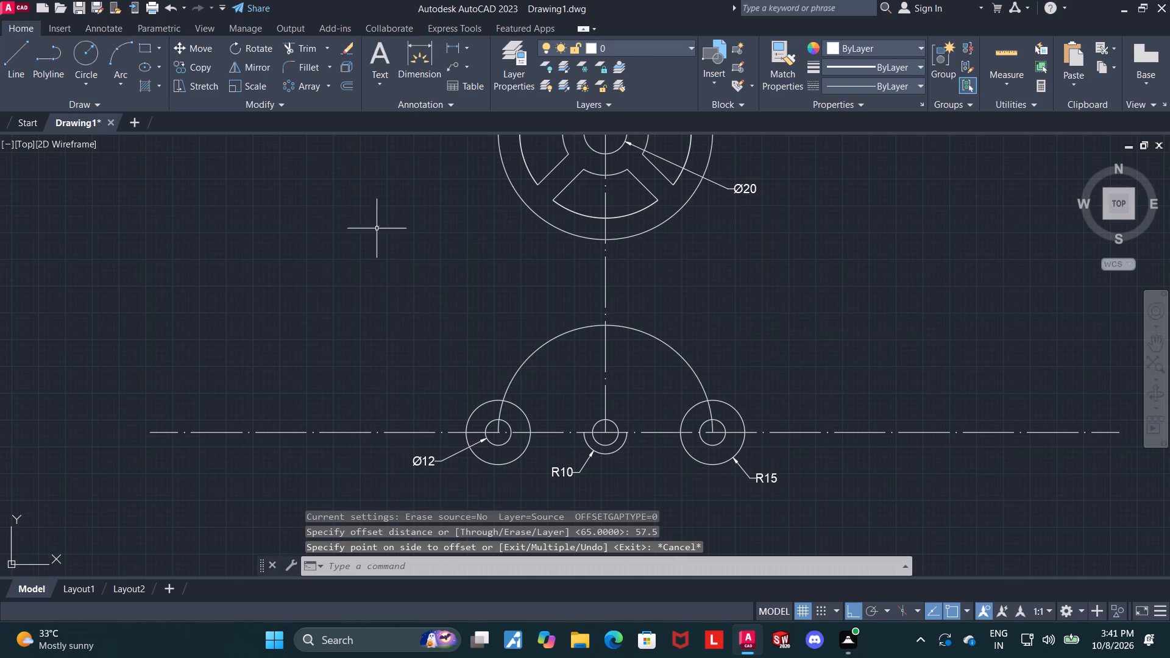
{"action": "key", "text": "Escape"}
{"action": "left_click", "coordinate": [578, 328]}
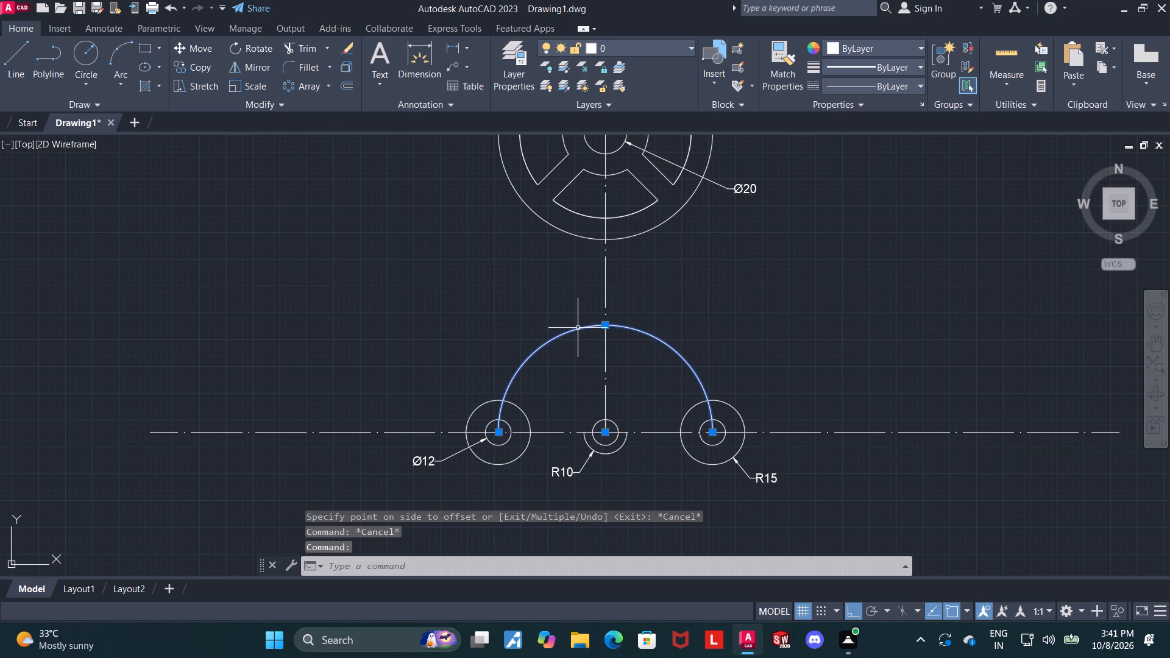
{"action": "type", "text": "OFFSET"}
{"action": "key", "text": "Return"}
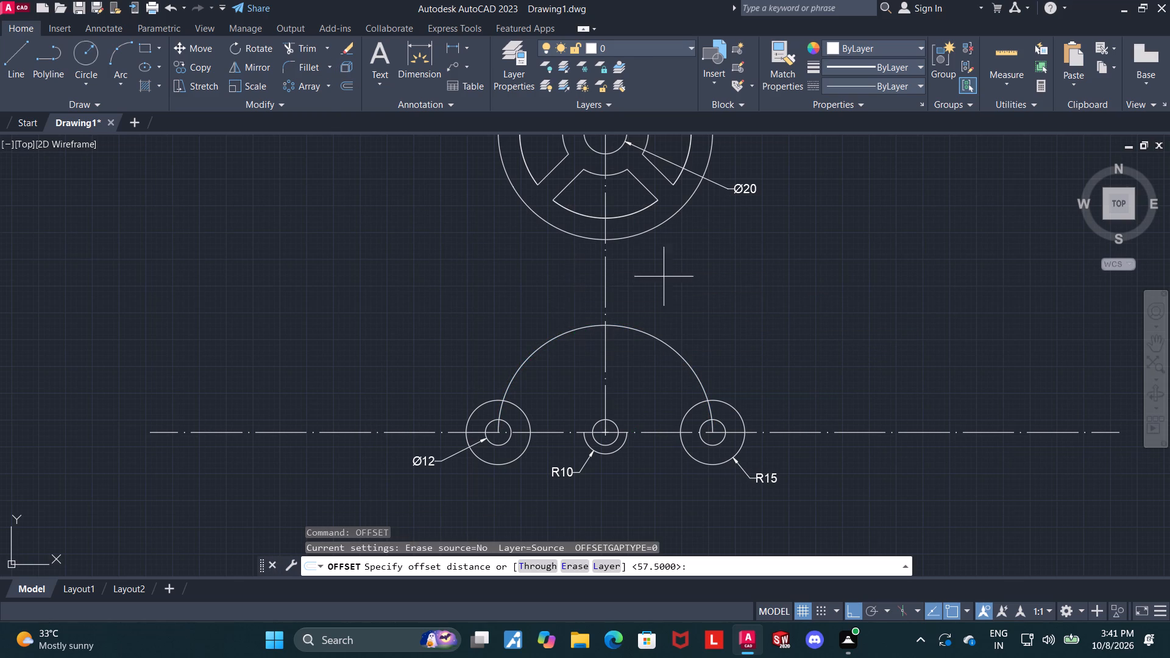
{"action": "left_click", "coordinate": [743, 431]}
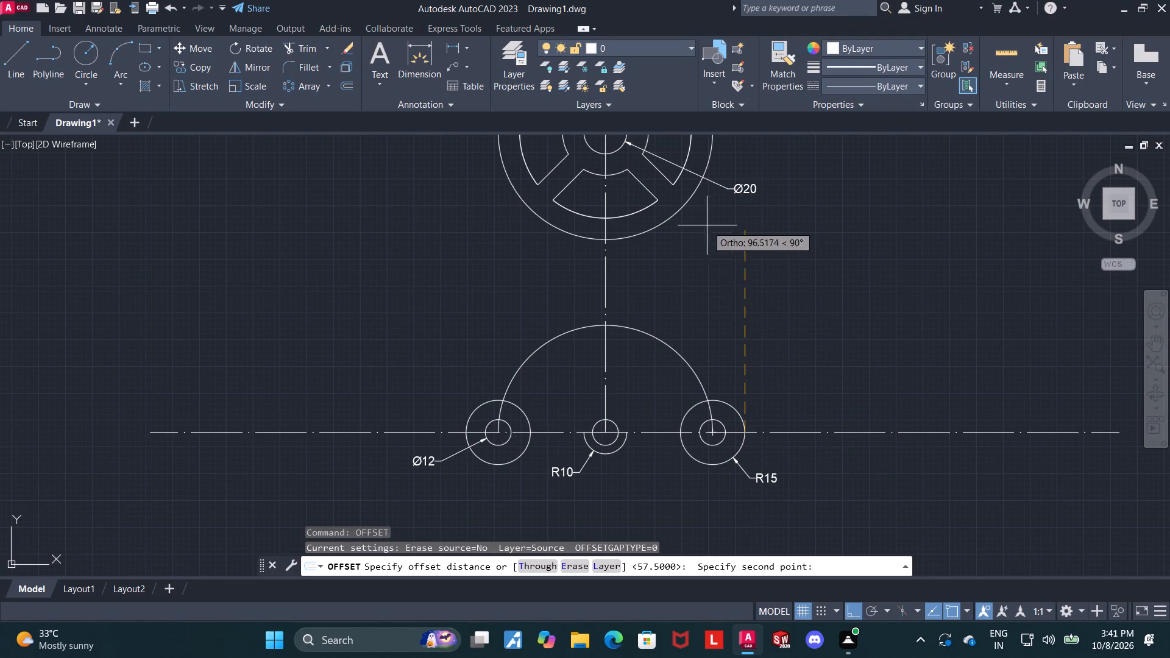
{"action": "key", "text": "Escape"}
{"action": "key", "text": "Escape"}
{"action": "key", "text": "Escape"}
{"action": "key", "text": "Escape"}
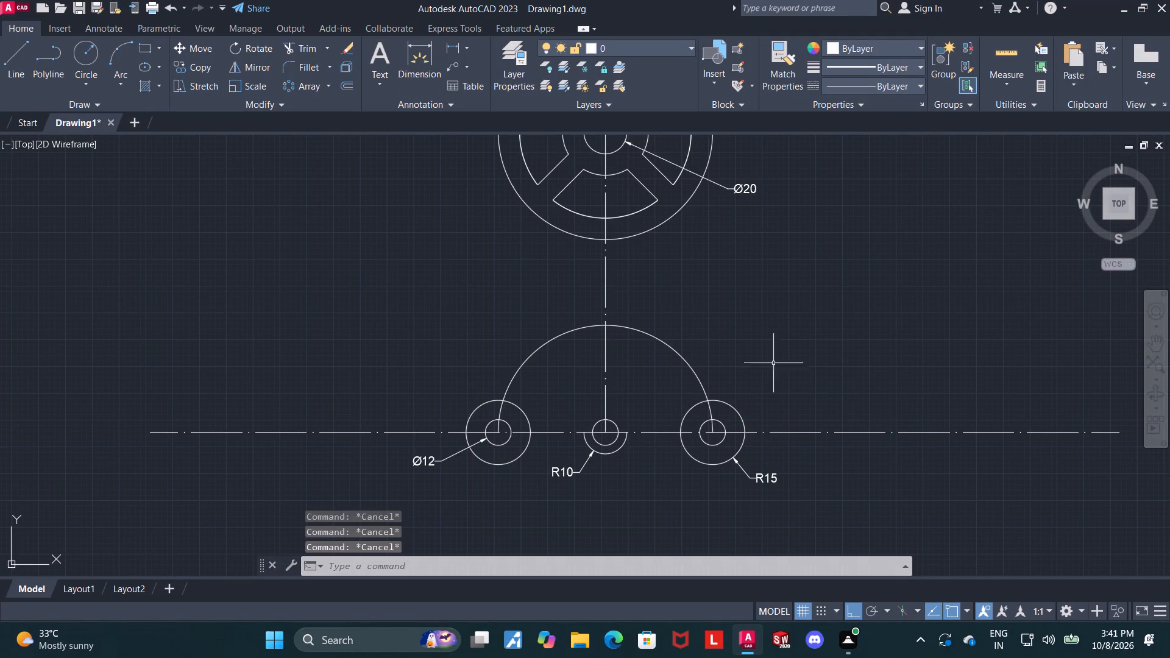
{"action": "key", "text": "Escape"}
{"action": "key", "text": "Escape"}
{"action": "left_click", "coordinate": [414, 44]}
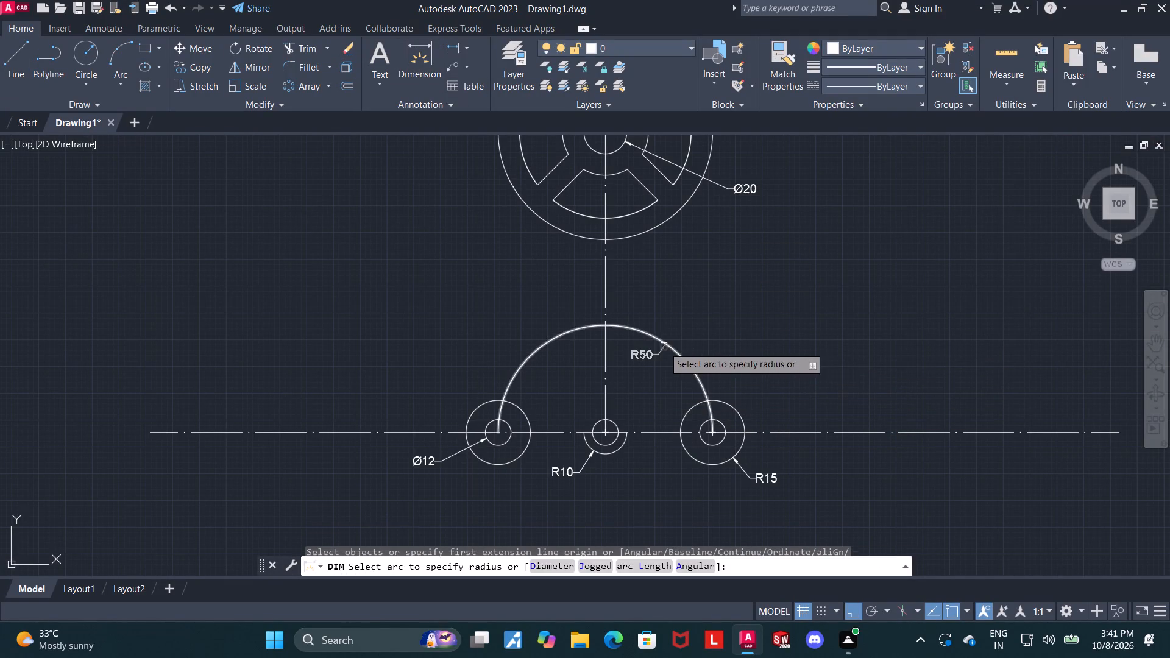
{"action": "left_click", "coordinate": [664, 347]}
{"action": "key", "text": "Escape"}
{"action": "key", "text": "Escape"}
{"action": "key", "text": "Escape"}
Offset the large semicircular arc of the lower view inward by 15.
{"action": "left_click", "coordinate": [663, 343]}
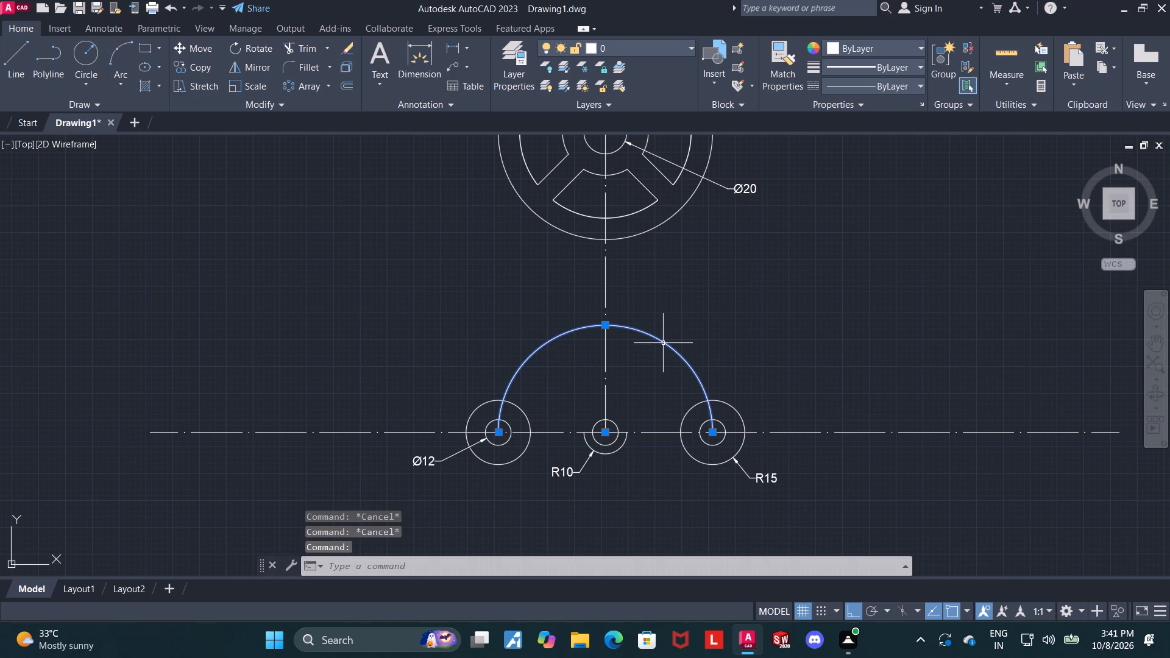
{"action": "type", "text": "OFFSET"}
{"action": "key", "text": "Return"}
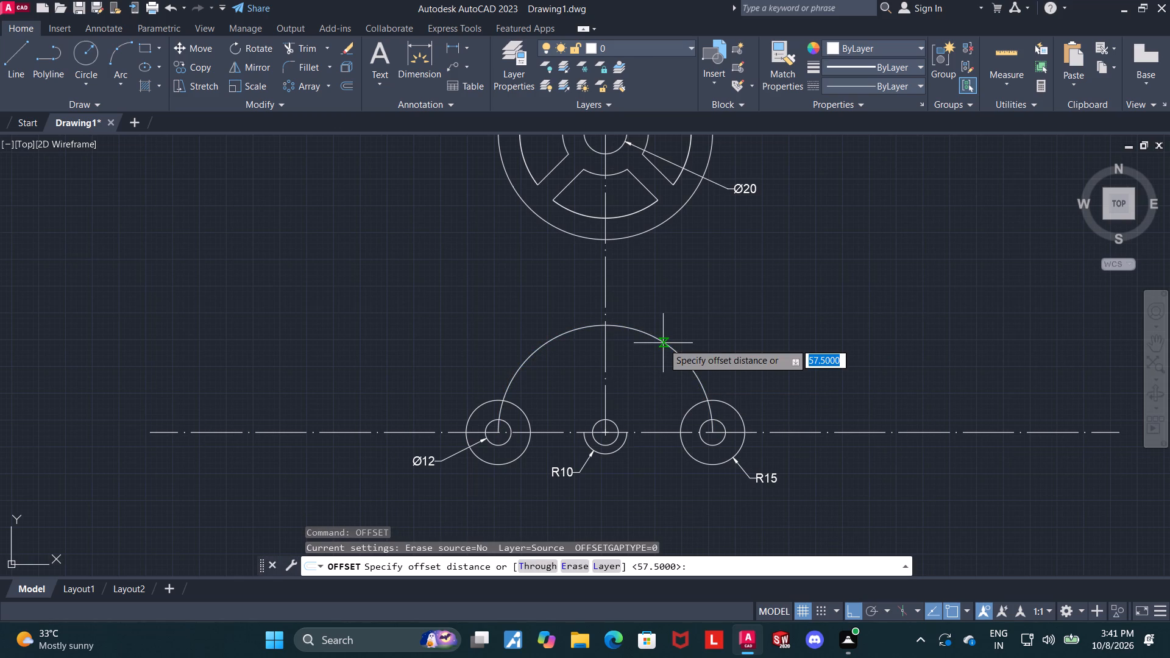
{"action": "type", "text": "15"}
{"action": "key", "text": "Return"}
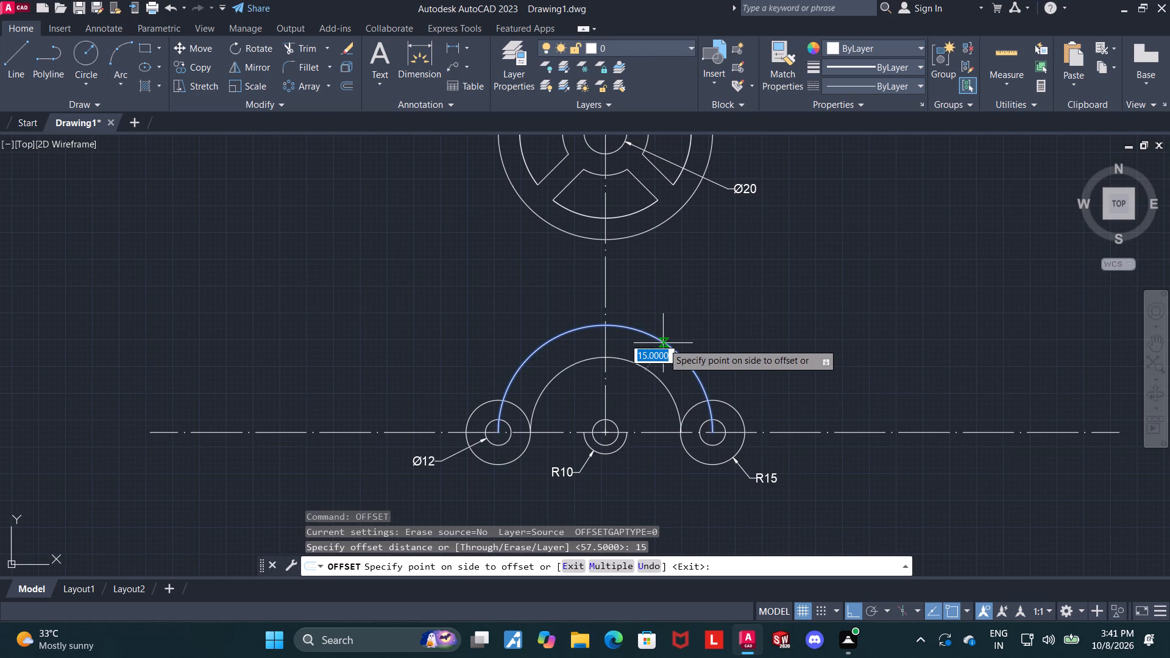
{"action": "left_click", "coordinate": [647, 388]}
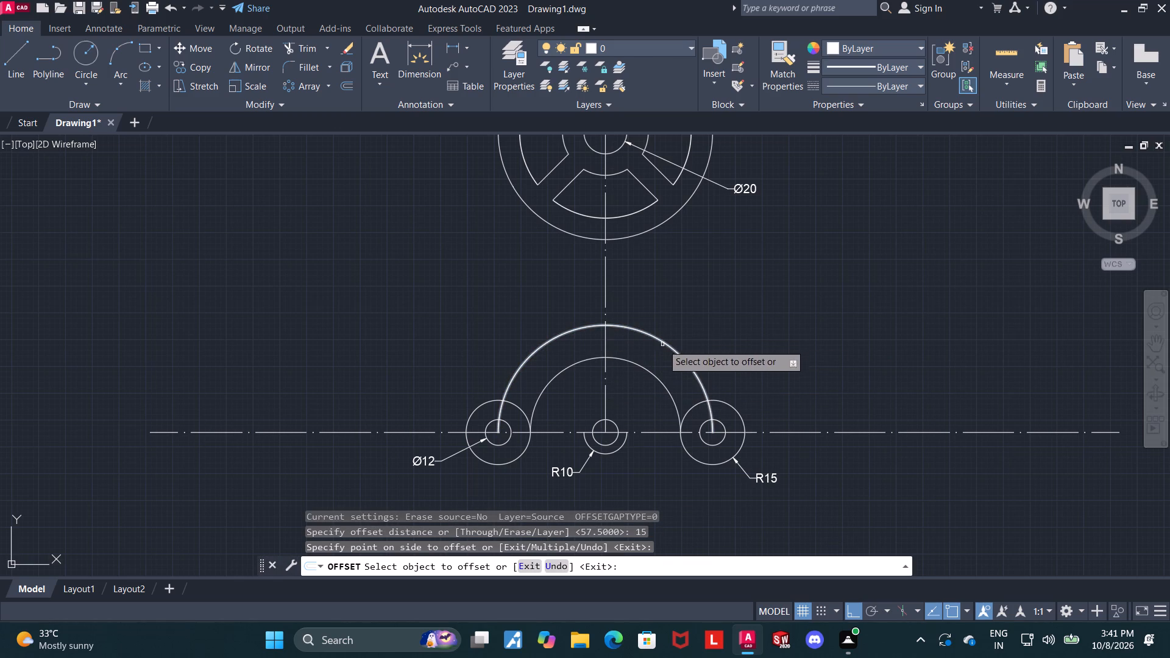
Offset the original large semicircular arc of the lower view outward by 15.
{"action": "left_click", "coordinate": [662, 344]}
{"action": "left_click", "coordinate": [686, 333]}
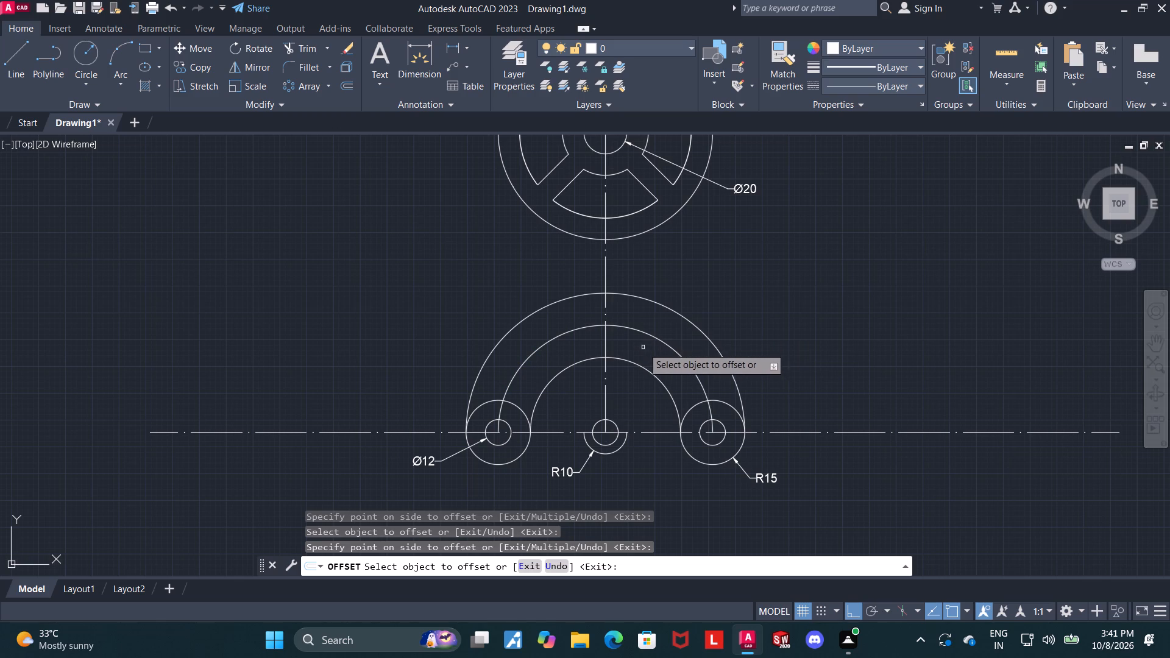
{"action": "key", "text": "Escape"}
{"action": "key", "text": "Escape"}
{"action": "key", "text": "Escape"}
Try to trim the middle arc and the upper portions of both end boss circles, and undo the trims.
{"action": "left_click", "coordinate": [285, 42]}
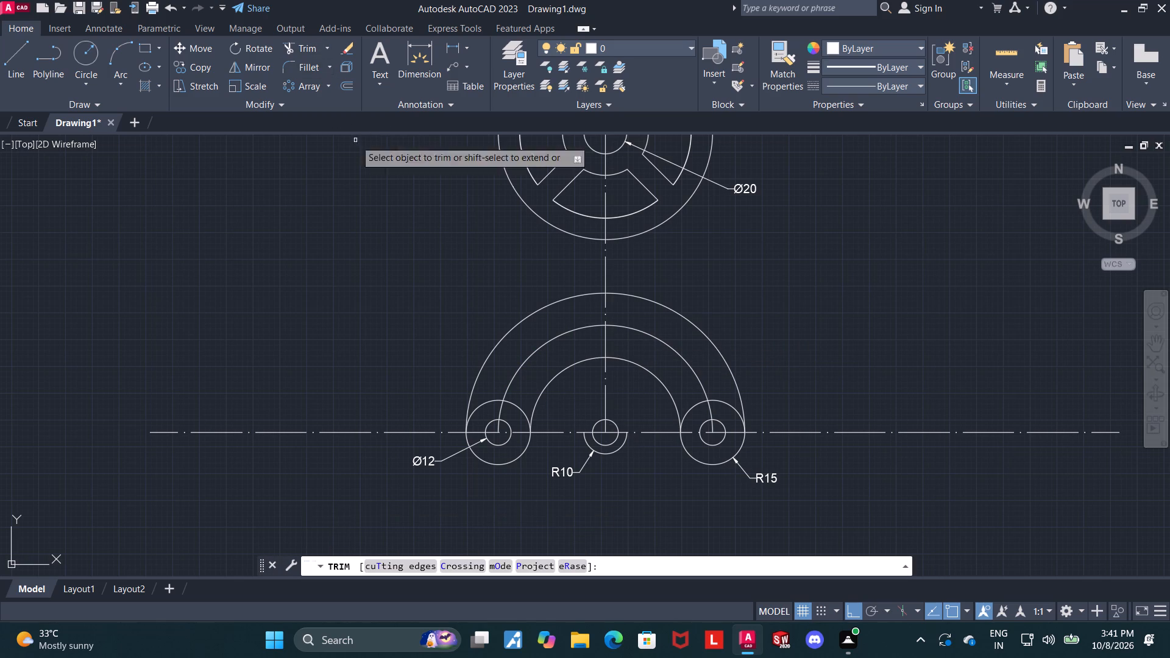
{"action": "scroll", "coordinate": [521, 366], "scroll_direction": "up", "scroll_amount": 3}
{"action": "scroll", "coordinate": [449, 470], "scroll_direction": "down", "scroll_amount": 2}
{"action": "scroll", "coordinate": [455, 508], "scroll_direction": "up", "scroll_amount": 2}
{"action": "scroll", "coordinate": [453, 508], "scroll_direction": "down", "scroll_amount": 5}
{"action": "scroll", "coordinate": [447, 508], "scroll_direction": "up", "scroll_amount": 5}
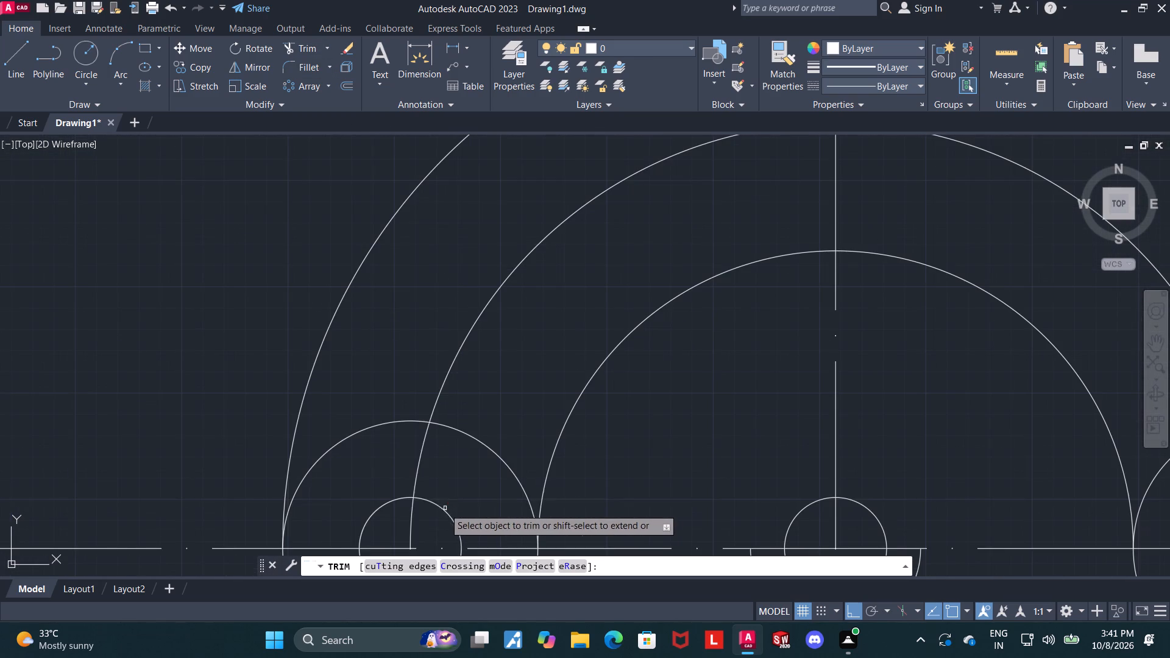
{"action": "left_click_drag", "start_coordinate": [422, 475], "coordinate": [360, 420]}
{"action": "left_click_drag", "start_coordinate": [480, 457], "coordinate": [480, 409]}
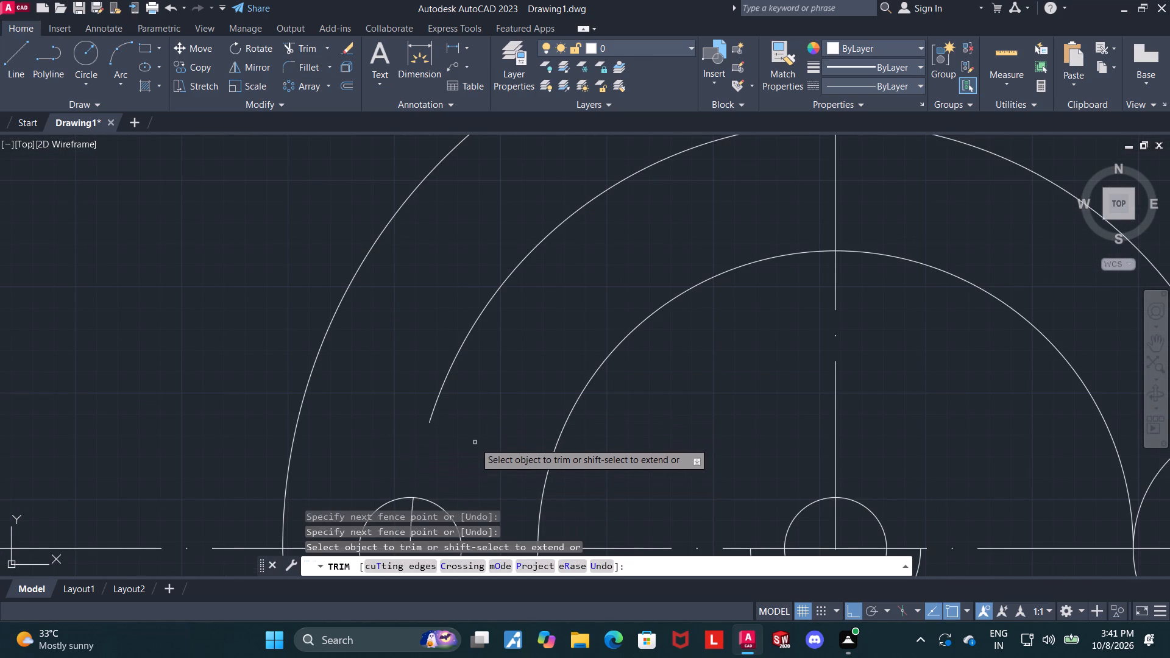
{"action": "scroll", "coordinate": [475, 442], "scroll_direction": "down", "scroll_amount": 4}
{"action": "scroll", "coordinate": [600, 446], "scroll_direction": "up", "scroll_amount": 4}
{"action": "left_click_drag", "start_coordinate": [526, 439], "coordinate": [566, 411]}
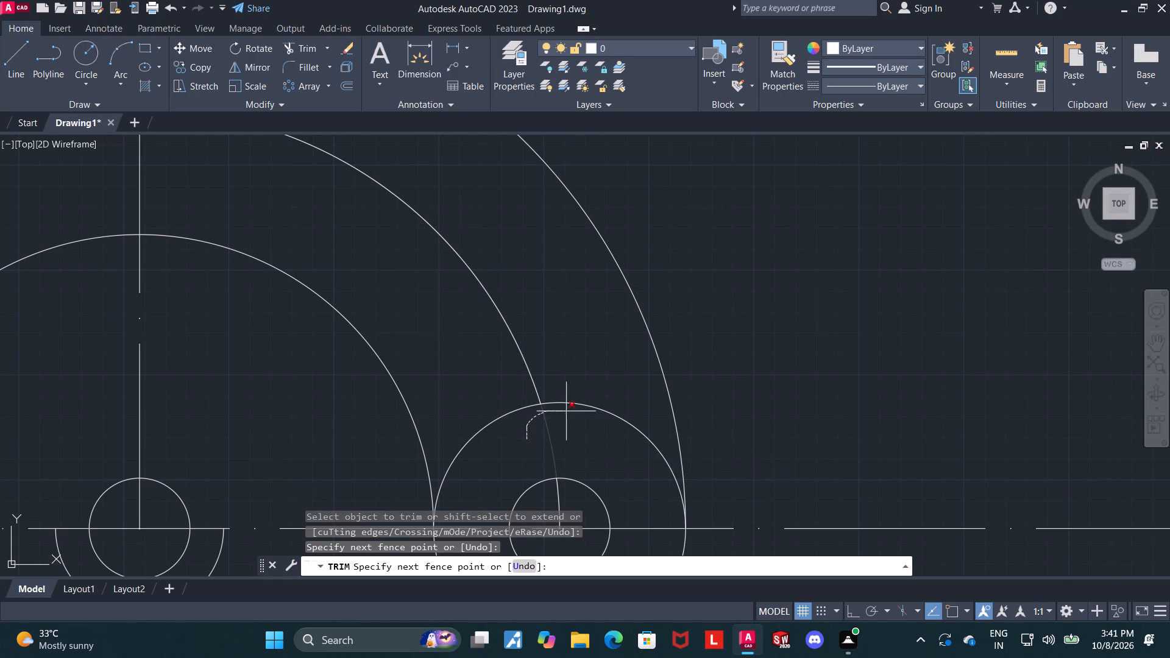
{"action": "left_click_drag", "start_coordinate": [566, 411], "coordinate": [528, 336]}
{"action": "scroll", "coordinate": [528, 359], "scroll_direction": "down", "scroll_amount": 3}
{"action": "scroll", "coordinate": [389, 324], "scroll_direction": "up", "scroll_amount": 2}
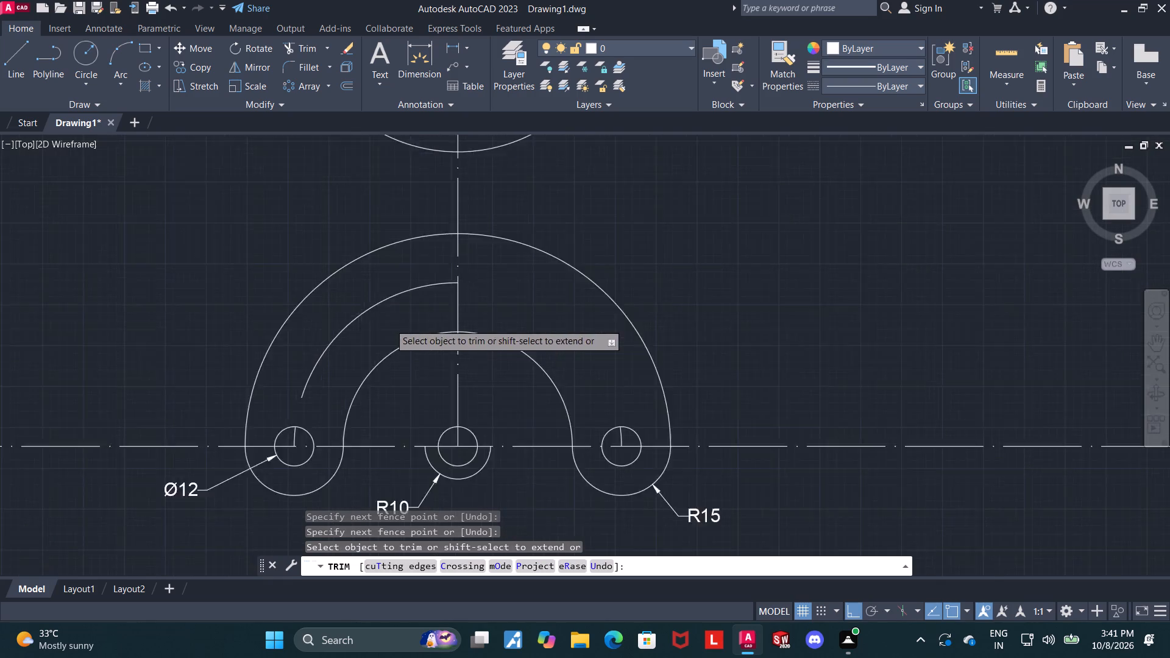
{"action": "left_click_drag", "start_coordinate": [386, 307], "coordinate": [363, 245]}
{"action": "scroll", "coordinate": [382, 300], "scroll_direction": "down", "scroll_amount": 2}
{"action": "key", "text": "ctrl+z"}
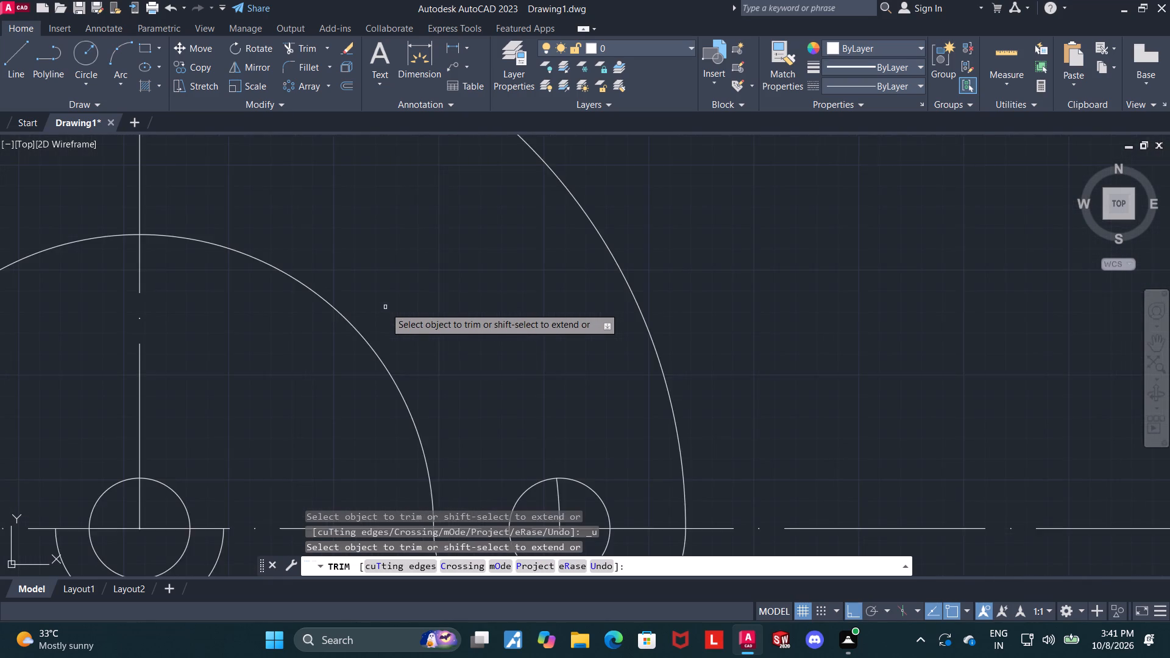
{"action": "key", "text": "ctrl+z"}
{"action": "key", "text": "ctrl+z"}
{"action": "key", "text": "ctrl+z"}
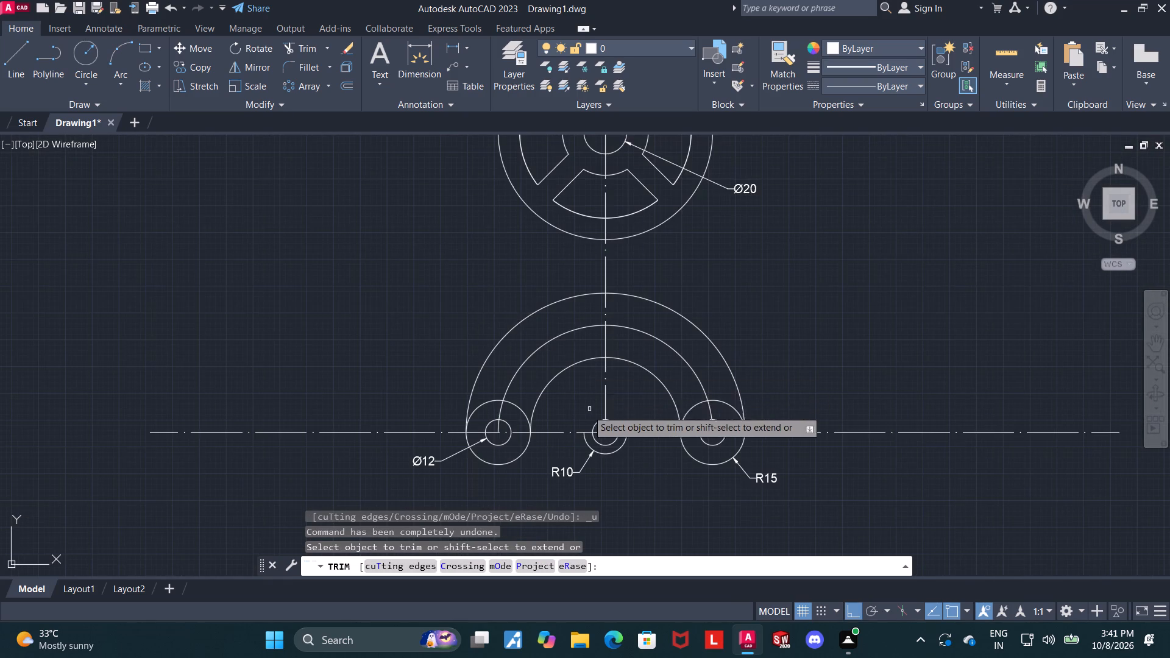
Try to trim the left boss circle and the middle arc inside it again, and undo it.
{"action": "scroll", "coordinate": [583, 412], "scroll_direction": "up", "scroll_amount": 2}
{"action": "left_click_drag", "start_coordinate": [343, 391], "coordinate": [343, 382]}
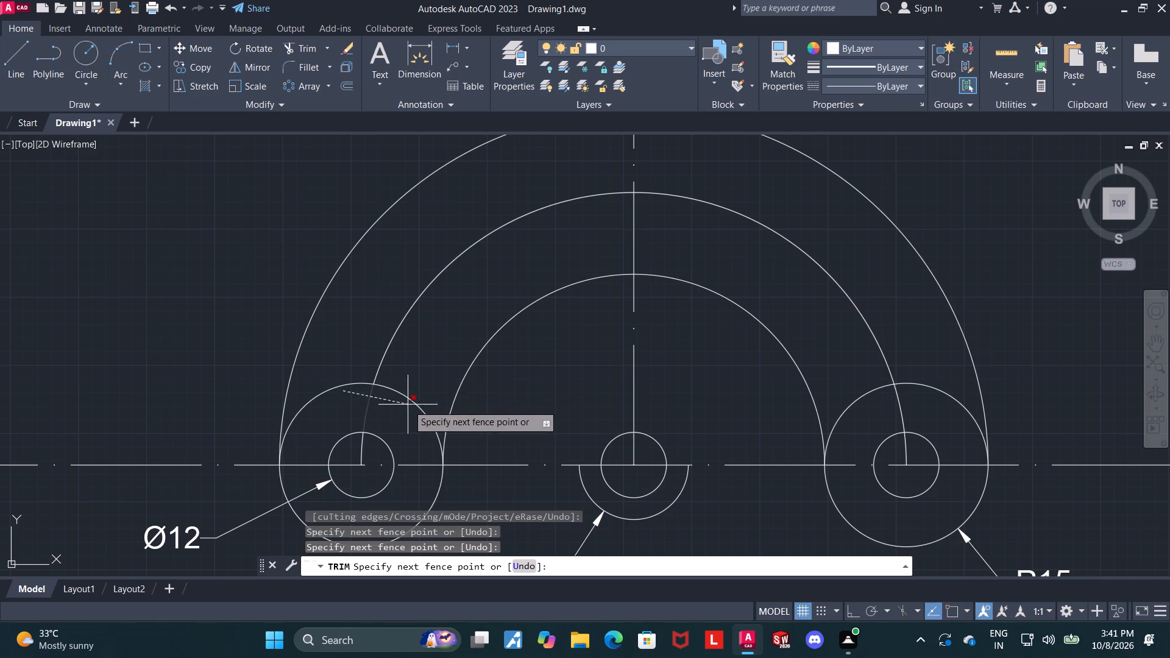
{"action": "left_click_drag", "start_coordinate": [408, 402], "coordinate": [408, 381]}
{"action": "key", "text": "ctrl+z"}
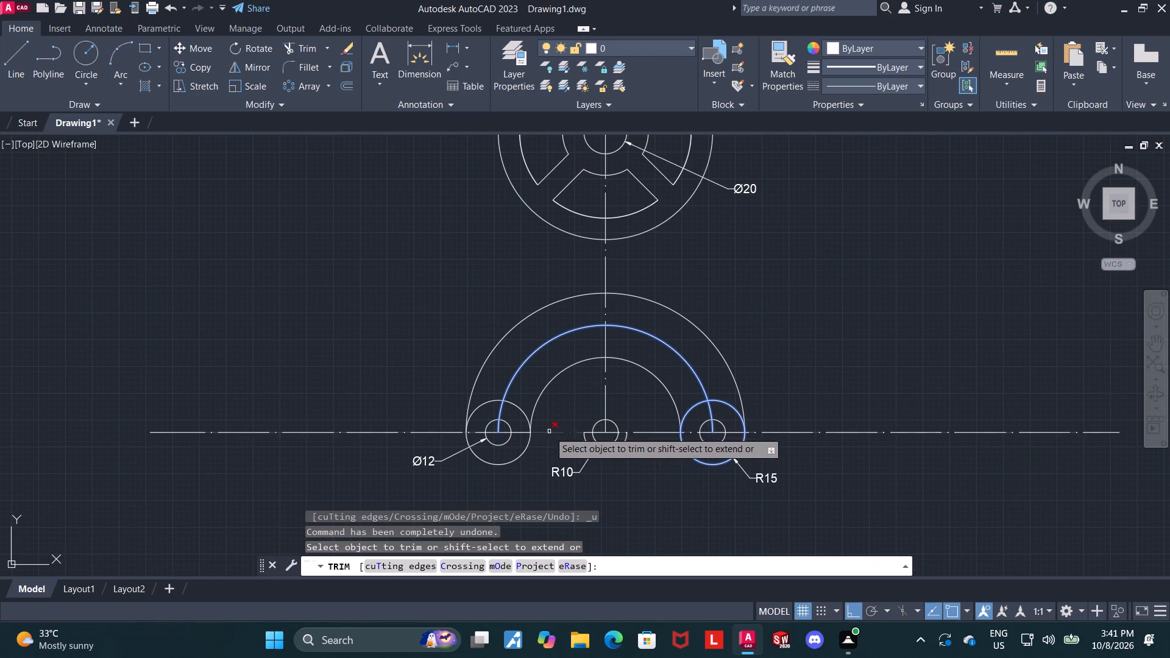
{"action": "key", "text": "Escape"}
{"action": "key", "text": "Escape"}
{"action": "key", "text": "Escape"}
Trim the upper halves of both end boss circles between the inner and outer arcs, keeping the middle arc whole.
{"action": "scroll", "coordinate": [796, 403], "scroll_direction": "down", "scroll_amount": 1}
{"action": "scroll", "coordinate": [764, 402], "scroll_direction": "up", "scroll_amount": 2}
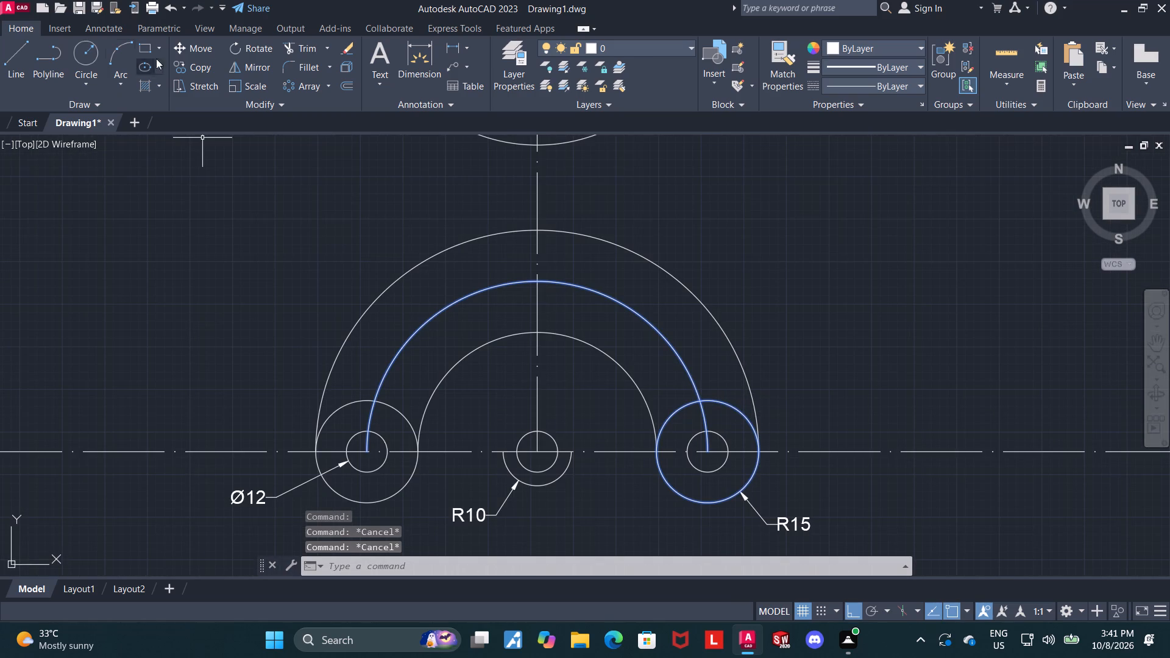
{"action": "left_click", "coordinate": [292, 46]}
{"action": "scroll", "coordinate": [347, 409], "scroll_direction": "up", "scroll_amount": 2}
{"action": "left_click_drag", "start_coordinate": [354, 410], "coordinate": [348, 364]}
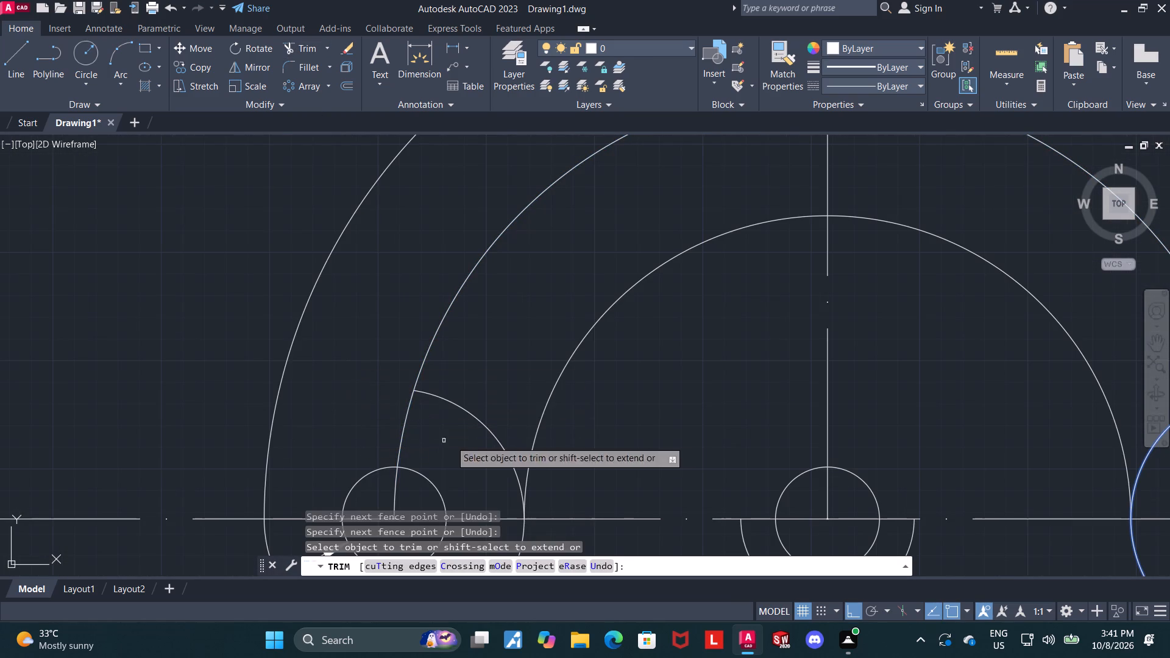
{"action": "left_click_drag", "start_coordinate": [463, 433], "coordinate": [470, 366]}
{"action": "scroll", "coordinate": [498, 412], "scroll_direction": "down", "scroll_amount": 3}
{"action": "scroll", "coordinate": [638, 428], "scroll_direction": "up", "scroll_amount": 1}
{"action": "left_click_drag", "start_coordinate": [693, 408], "coordinate": [685, 371]}
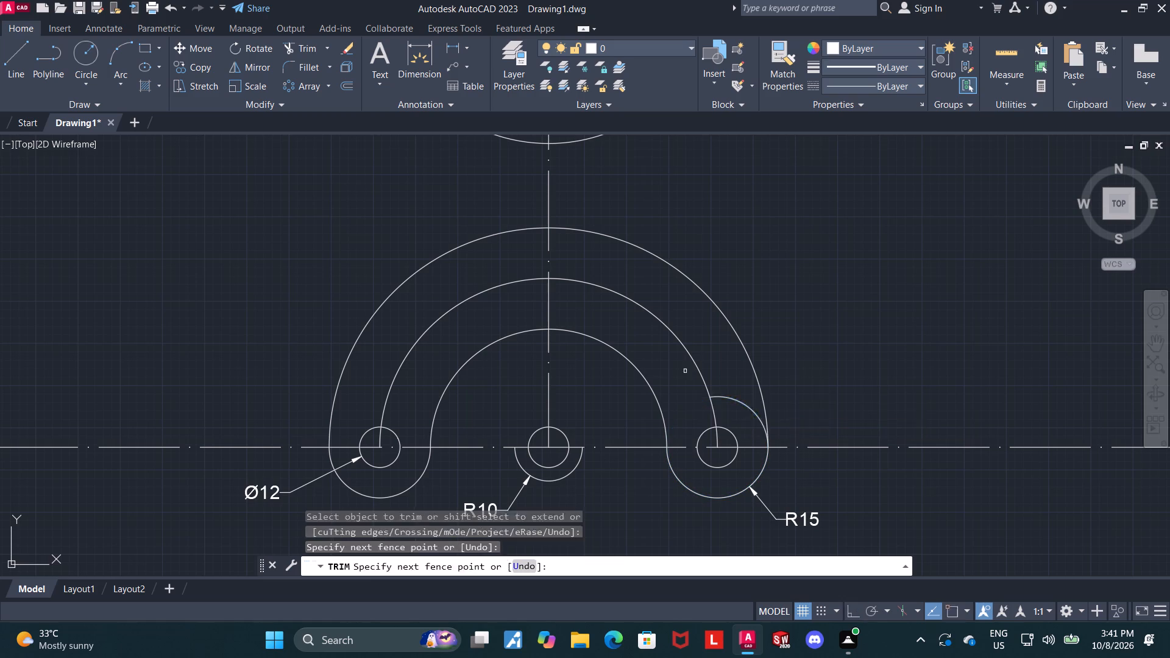
{"action": "left_click_drag", "start_coordinate": [726, 397], "coordinate": [724, 369]}
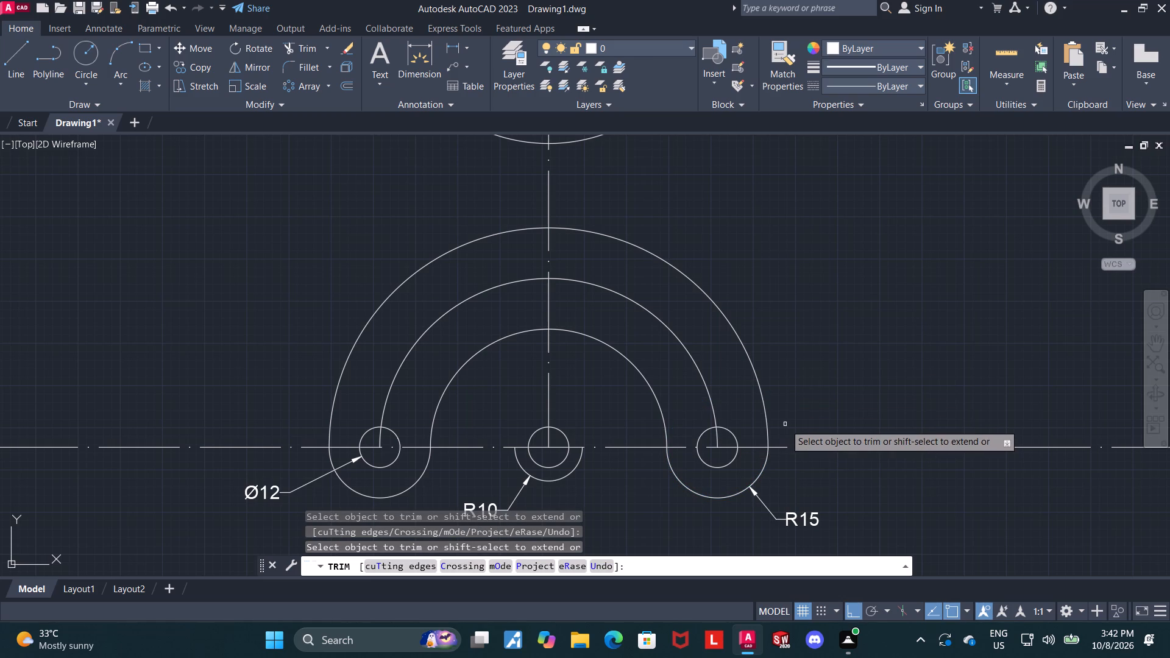
{"action": "key", "text": "Escape"}
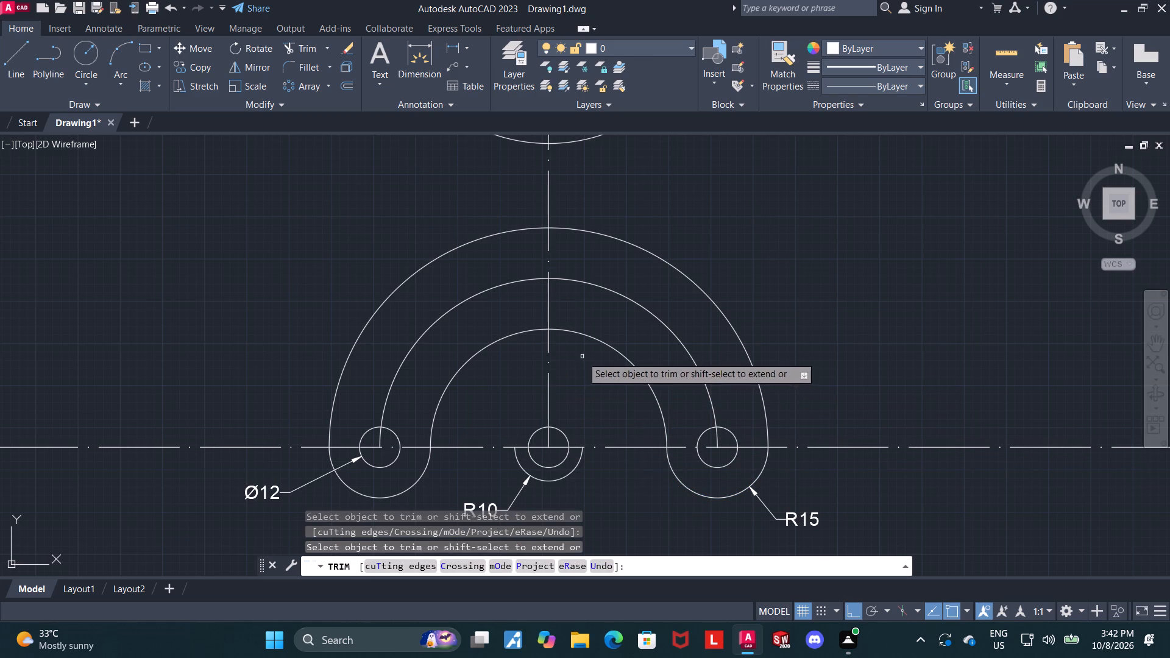
{"action": "key", "text": "Escape"}
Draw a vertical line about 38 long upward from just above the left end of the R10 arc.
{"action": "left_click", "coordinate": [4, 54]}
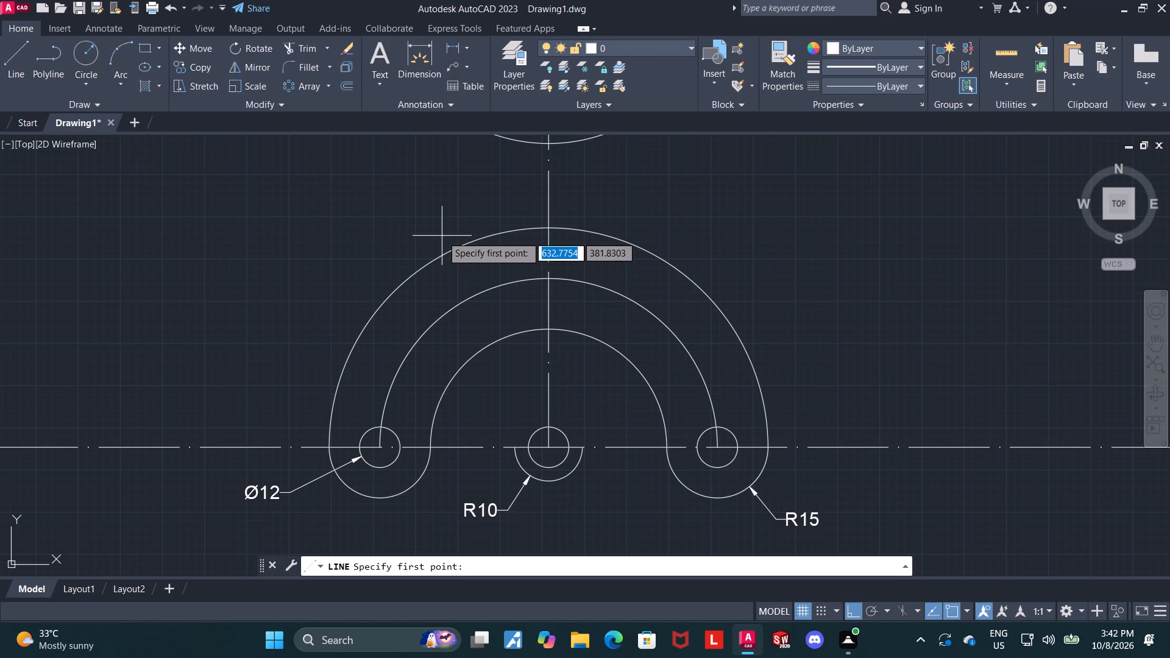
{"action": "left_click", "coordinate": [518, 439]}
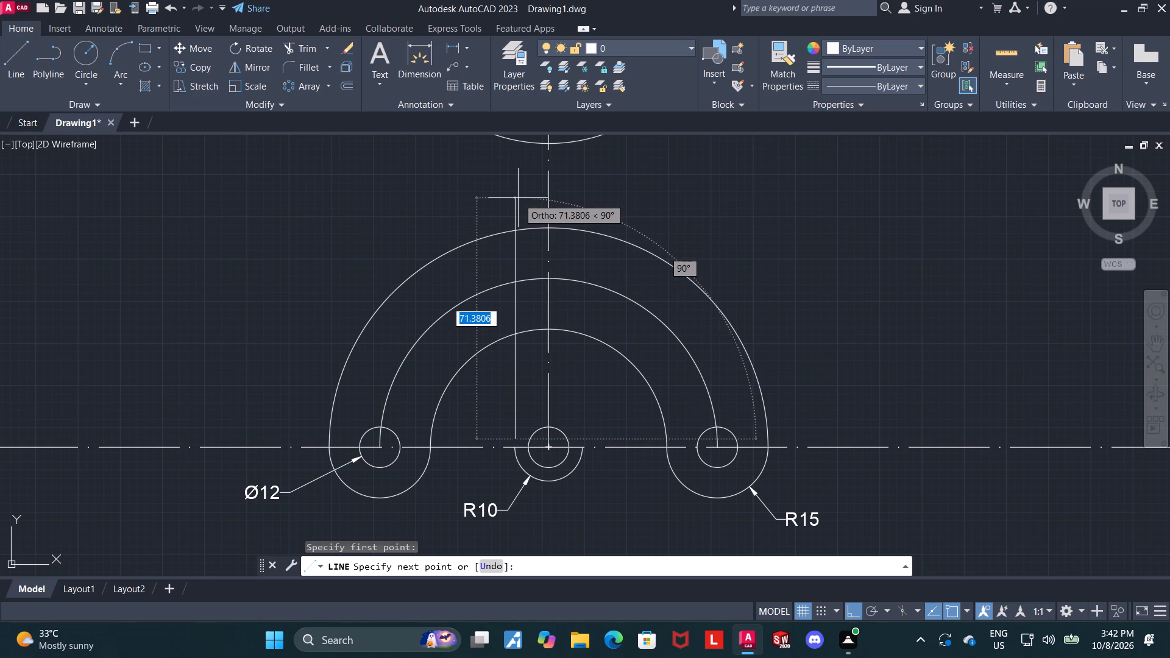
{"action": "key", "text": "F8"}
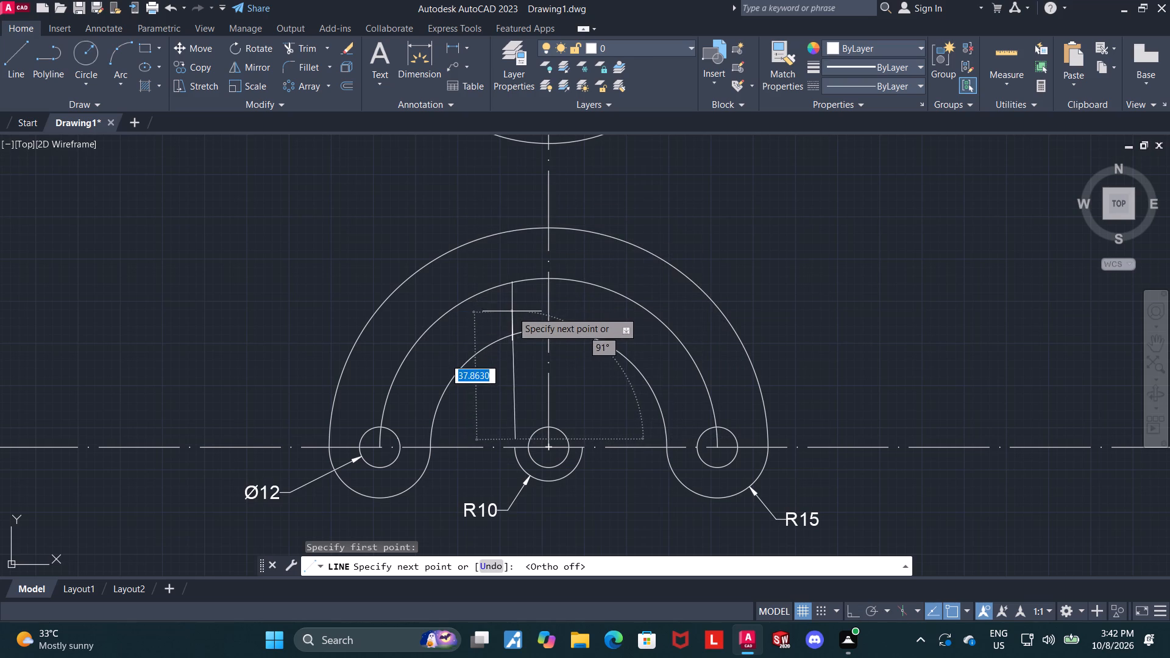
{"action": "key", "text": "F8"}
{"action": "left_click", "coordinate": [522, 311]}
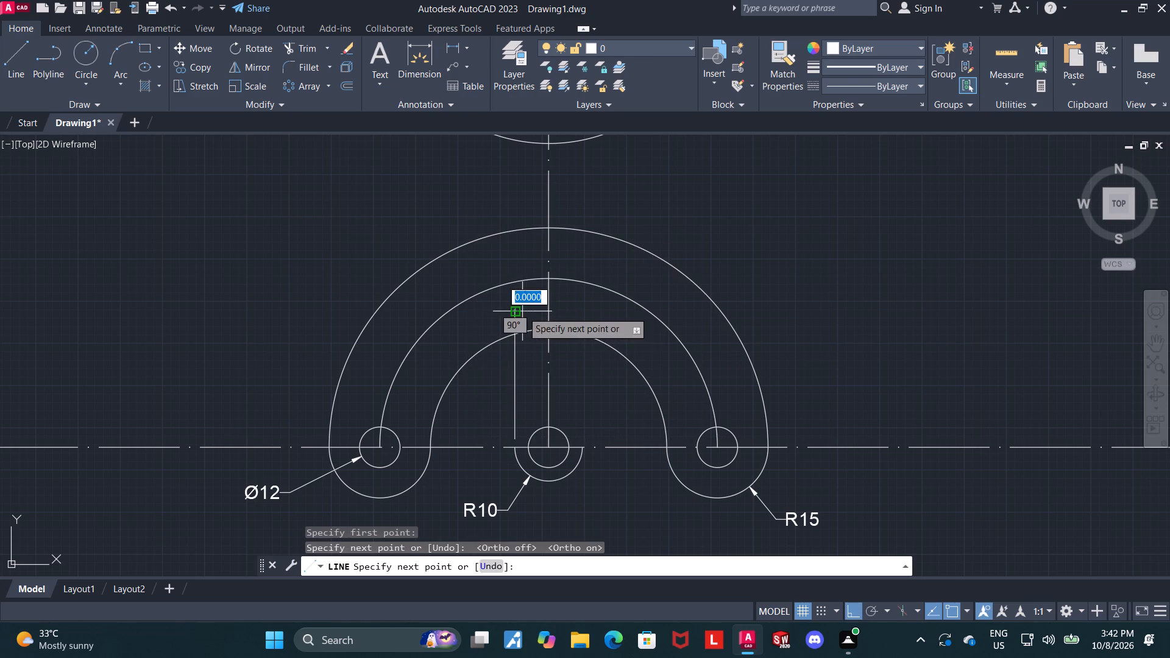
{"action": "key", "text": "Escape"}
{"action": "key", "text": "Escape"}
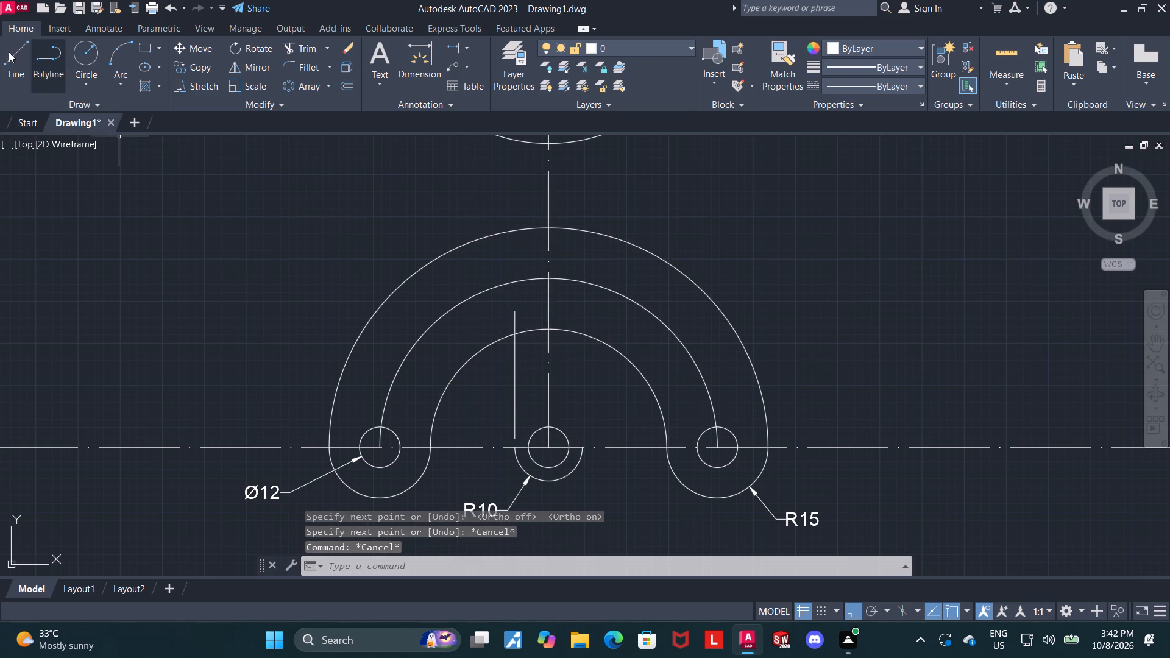
Draw a vertical line from the right end of the R10 arc up past the inner semicircular arc.
{"action": "left_click", "coordinate": [9, 52]}
{"action": "scroll", "coordinate": [550, 397], "scroll_direction": "up", "scroll_amount": 1}
{"action": "left_click", "coordinate": [601, 480]}
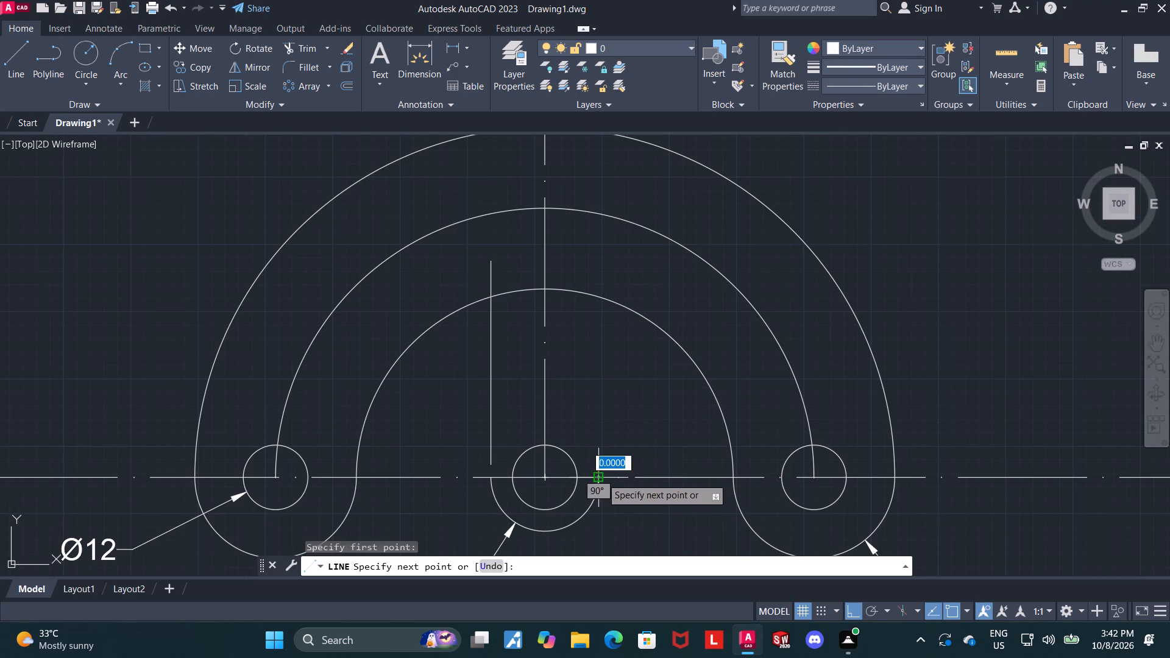
{"action": "left_click", "coordinate": [608, 260]}
{"action": "key", "text": "Escape"}
{"action": "key", "text": "Escape"}
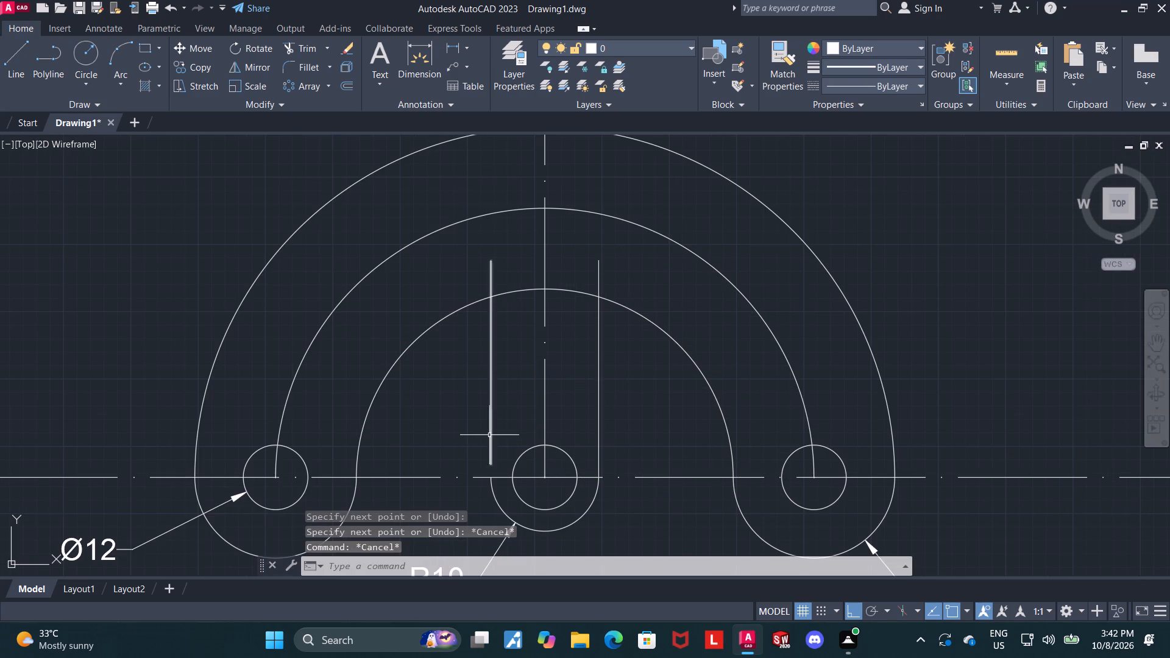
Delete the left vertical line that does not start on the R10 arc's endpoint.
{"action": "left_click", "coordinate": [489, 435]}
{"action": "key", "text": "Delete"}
Draw a vertical line about 39 long from the left end of the R10 arc up past the inner arc.
{"action": "left_click", "coordinate": [13, 63]}
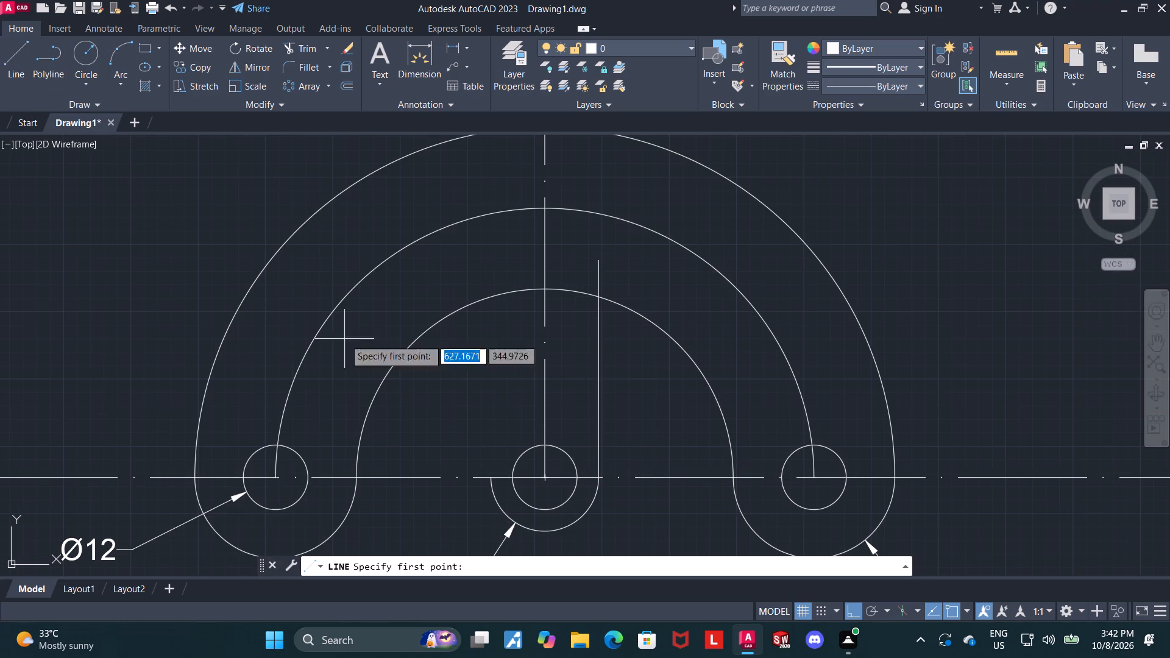
{"action": "left_click", "coordinate": [492, 479]}
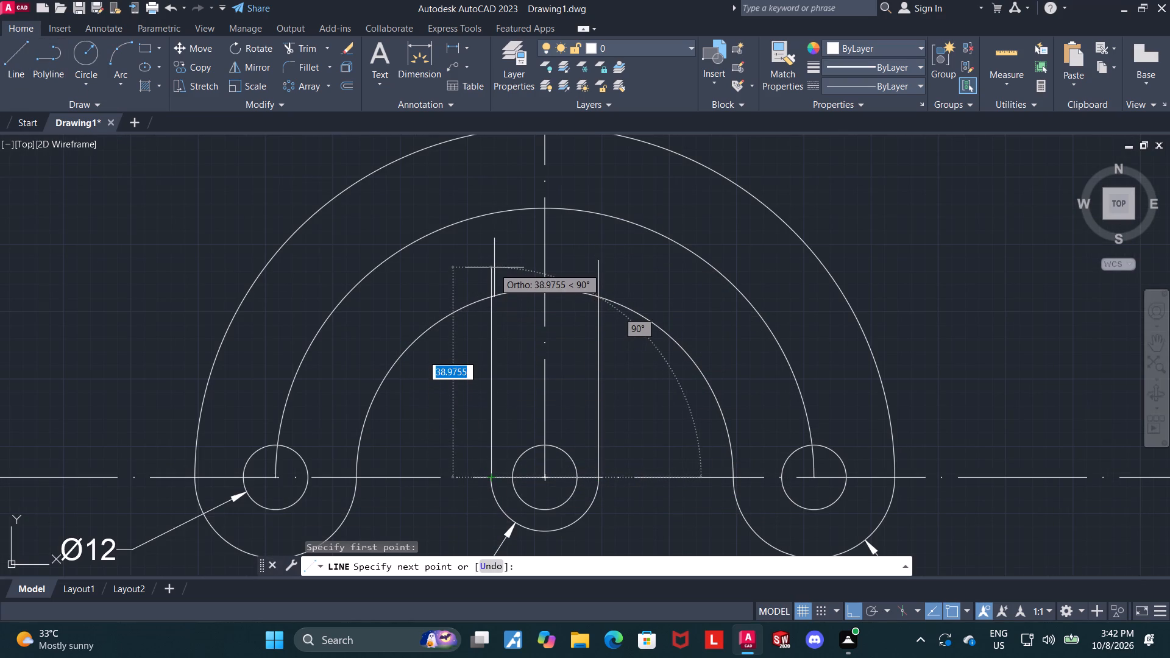
{"action": "left_click", "coordinate": [500, 266]}
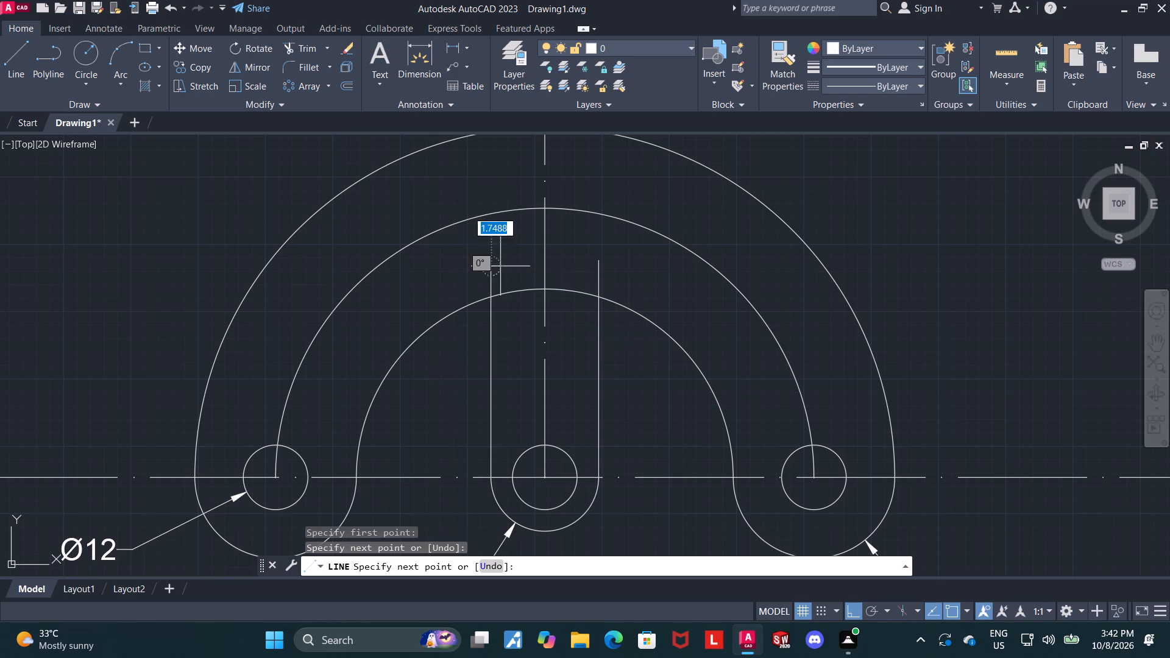
{"action": "key", "text": "Escape"}
{"action": "key", "text": "Escape"}
{"action": "key", "text": "Escape"}
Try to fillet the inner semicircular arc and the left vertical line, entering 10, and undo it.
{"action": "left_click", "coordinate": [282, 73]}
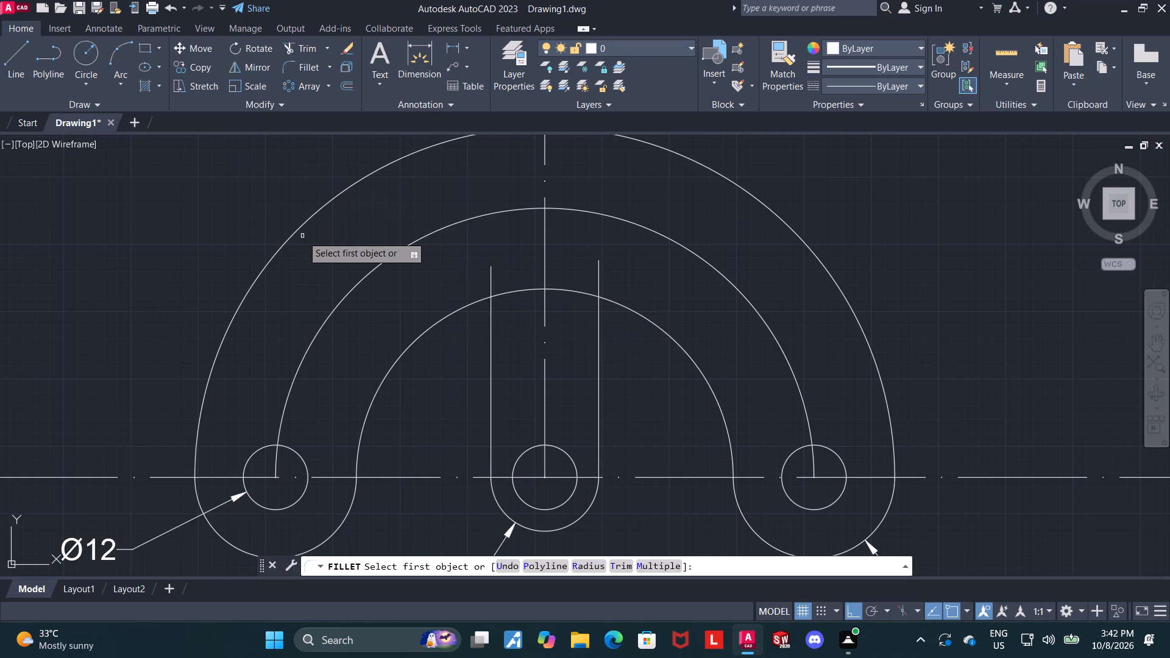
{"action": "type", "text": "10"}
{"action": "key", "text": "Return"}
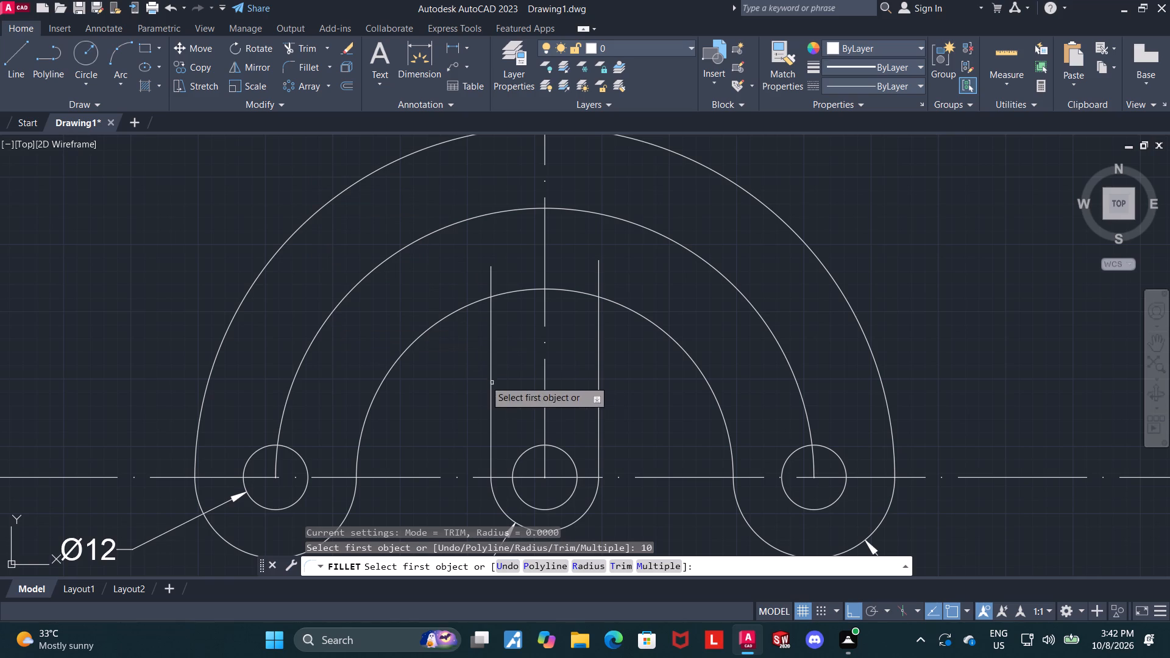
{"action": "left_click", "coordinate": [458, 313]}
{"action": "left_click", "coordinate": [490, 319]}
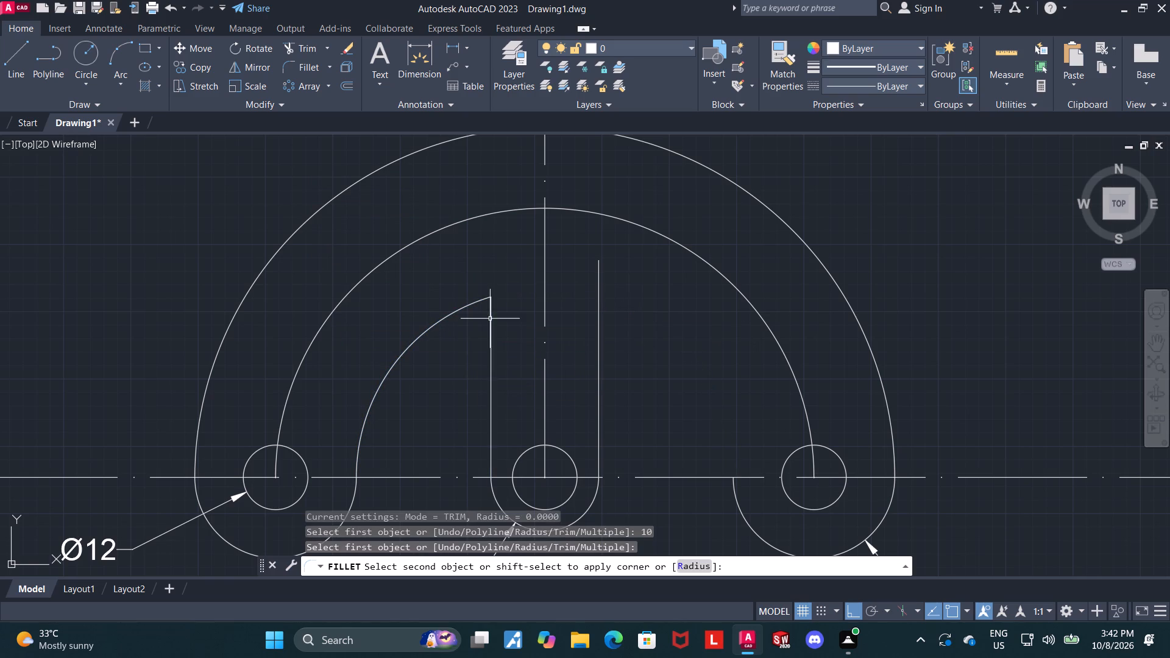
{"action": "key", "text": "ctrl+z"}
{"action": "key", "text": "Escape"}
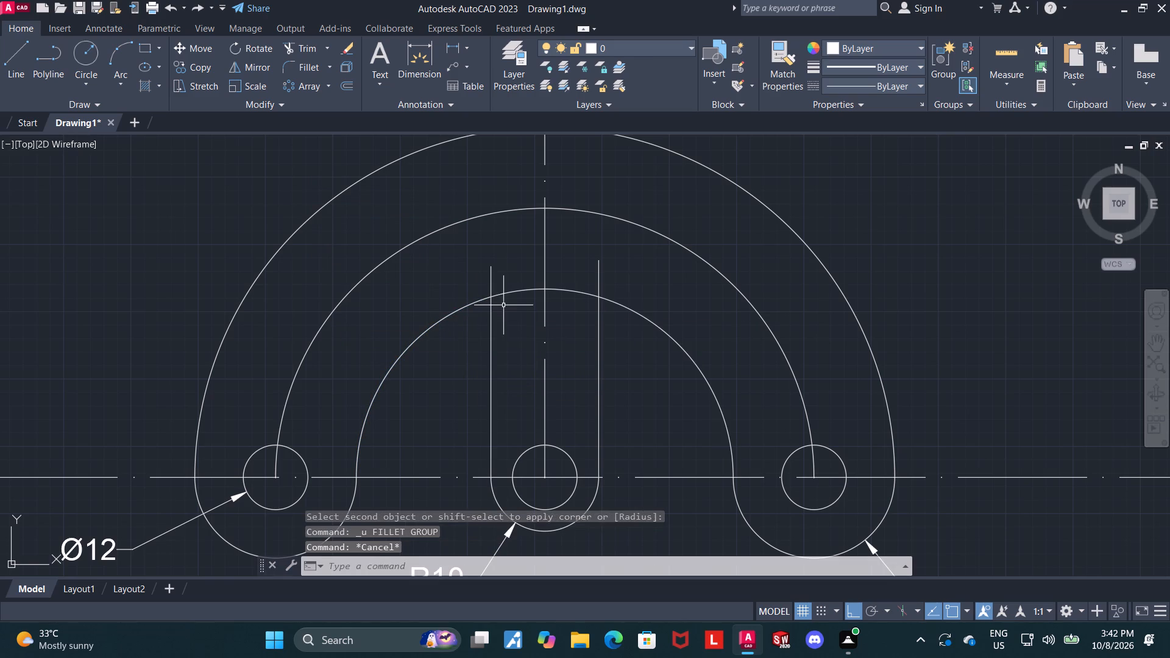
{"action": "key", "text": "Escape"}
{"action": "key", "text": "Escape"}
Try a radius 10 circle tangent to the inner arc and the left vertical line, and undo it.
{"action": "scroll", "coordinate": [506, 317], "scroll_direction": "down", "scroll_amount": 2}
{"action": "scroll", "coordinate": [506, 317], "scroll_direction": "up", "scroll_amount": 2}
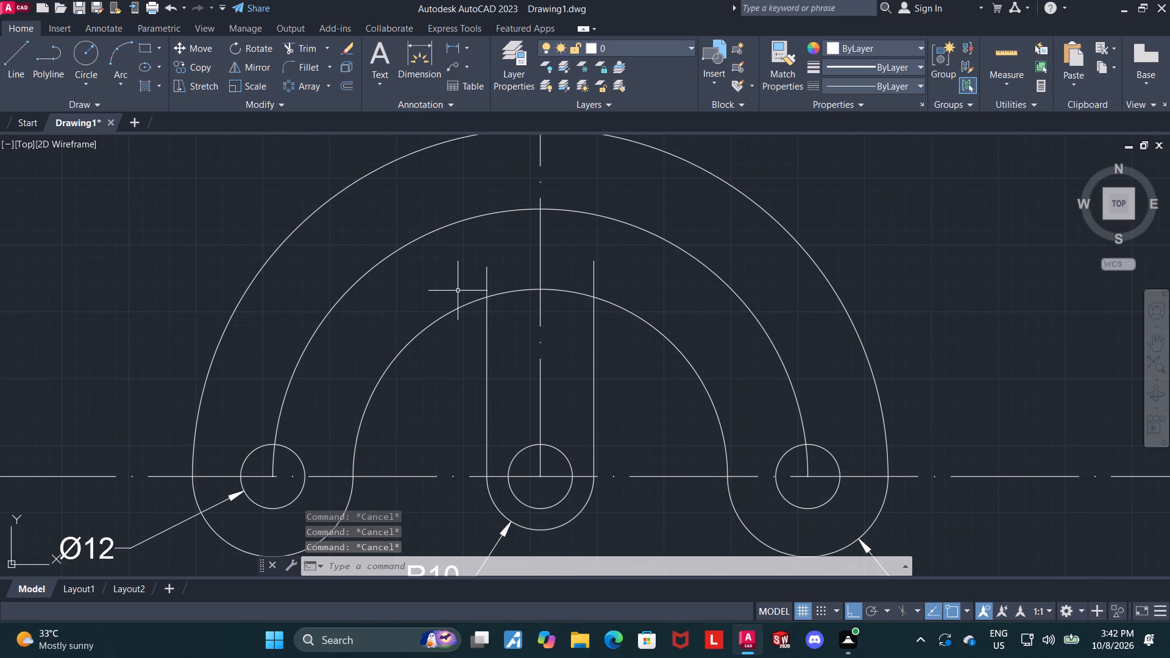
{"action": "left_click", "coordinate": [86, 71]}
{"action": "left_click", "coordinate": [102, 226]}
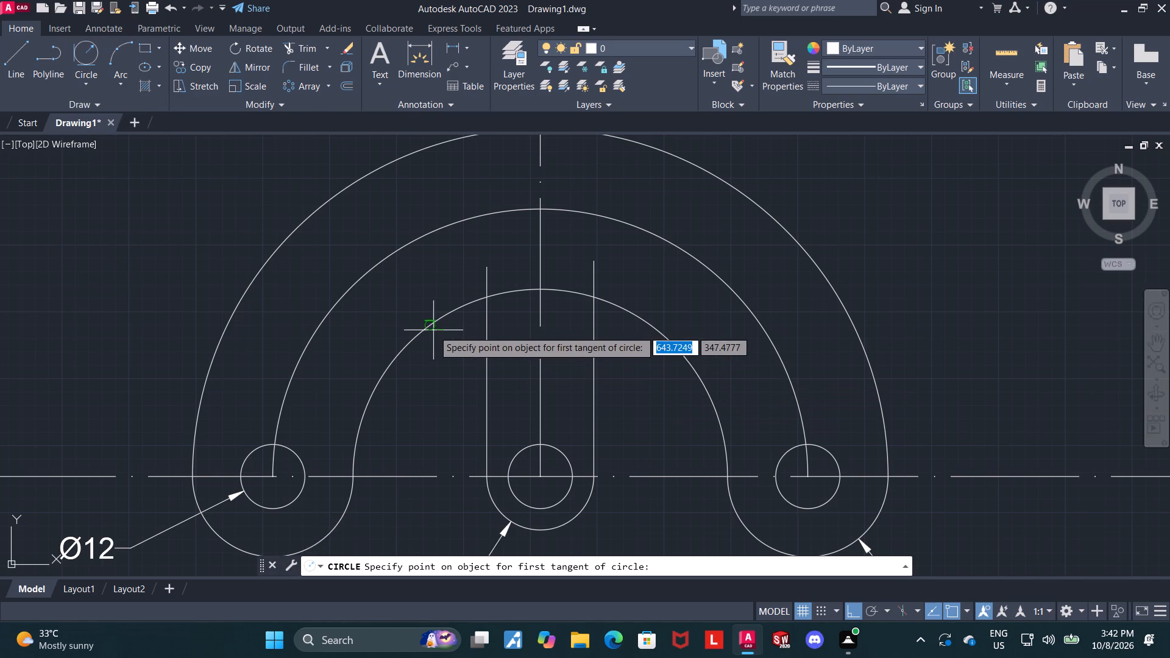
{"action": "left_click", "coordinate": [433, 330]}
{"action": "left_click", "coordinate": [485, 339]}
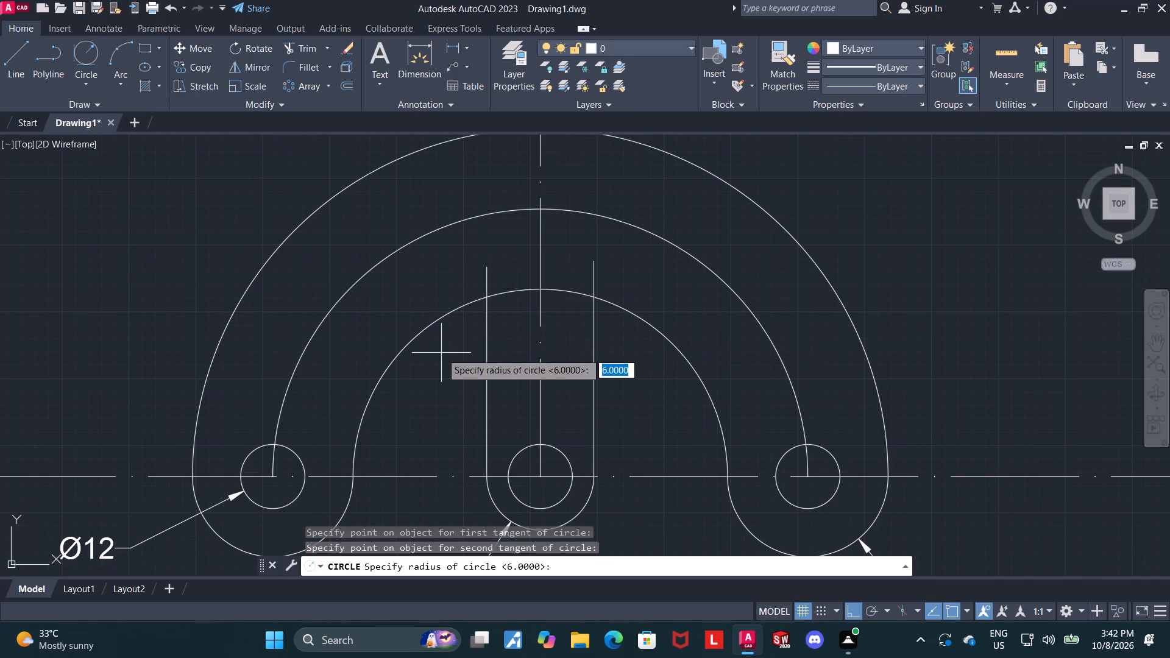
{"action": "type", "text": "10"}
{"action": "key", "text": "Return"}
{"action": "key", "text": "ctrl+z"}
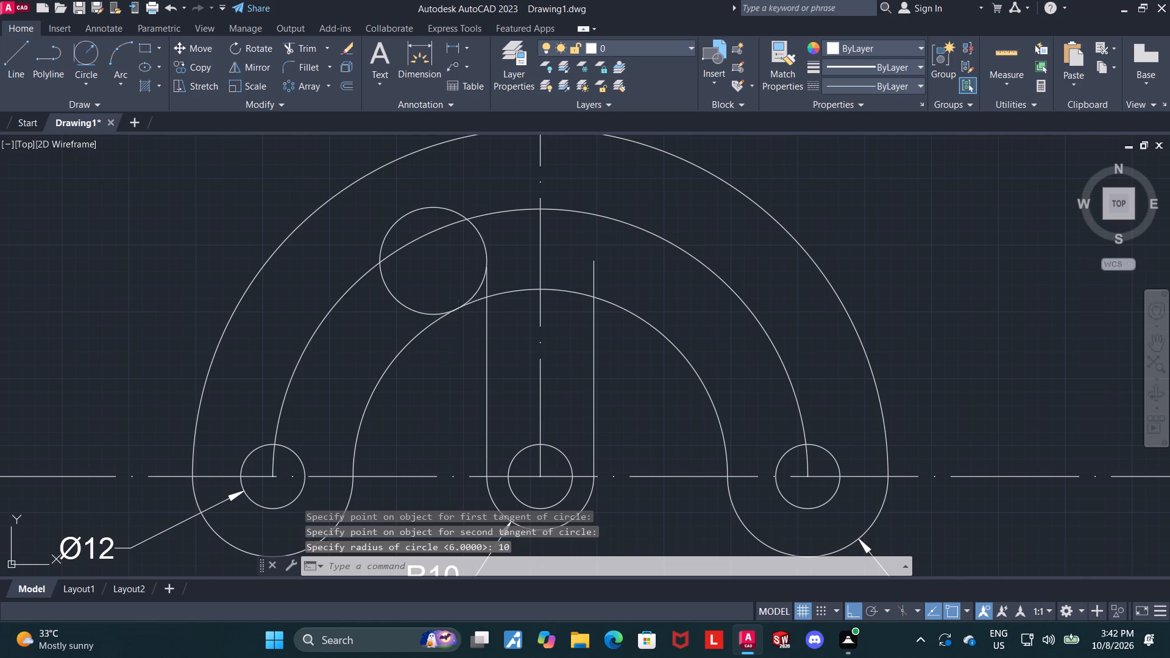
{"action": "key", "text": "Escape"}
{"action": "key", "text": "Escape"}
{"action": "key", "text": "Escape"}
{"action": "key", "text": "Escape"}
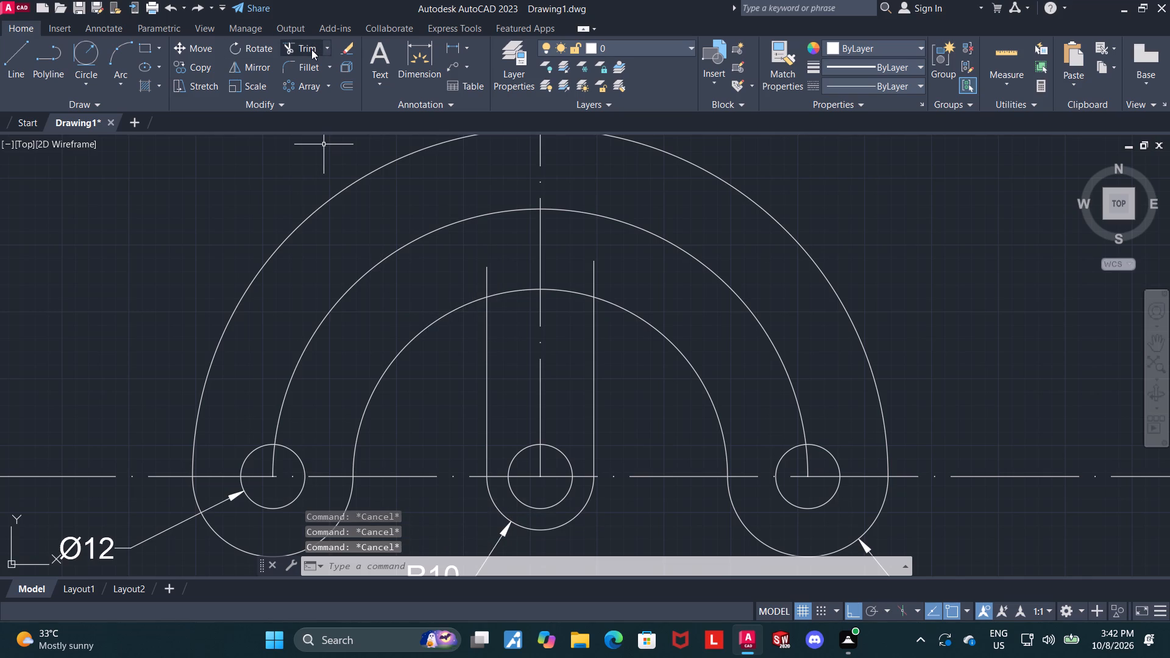
Trim off the part of the left vertical line above the inner semicircular arc.
{"action": "left_click", "coordinate": [311, 49]}
{"action": "left_click", "coordinate": [487, 277]}
{"action": "key", "text": "Escape"}
{"action": "key", "text": "Escape"}
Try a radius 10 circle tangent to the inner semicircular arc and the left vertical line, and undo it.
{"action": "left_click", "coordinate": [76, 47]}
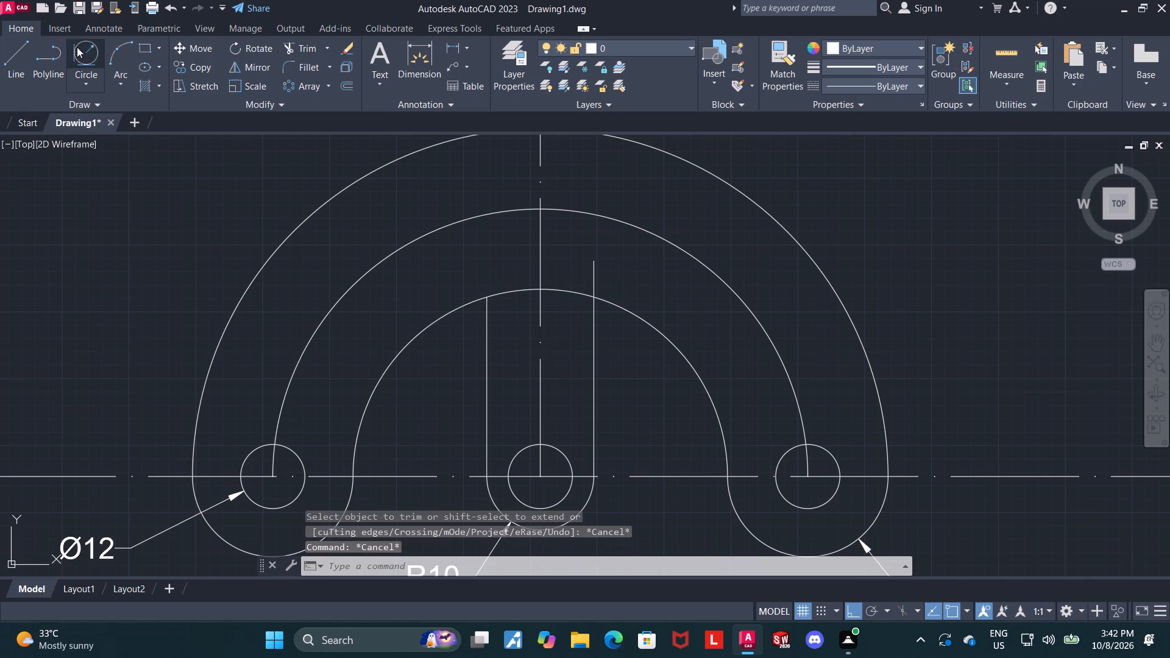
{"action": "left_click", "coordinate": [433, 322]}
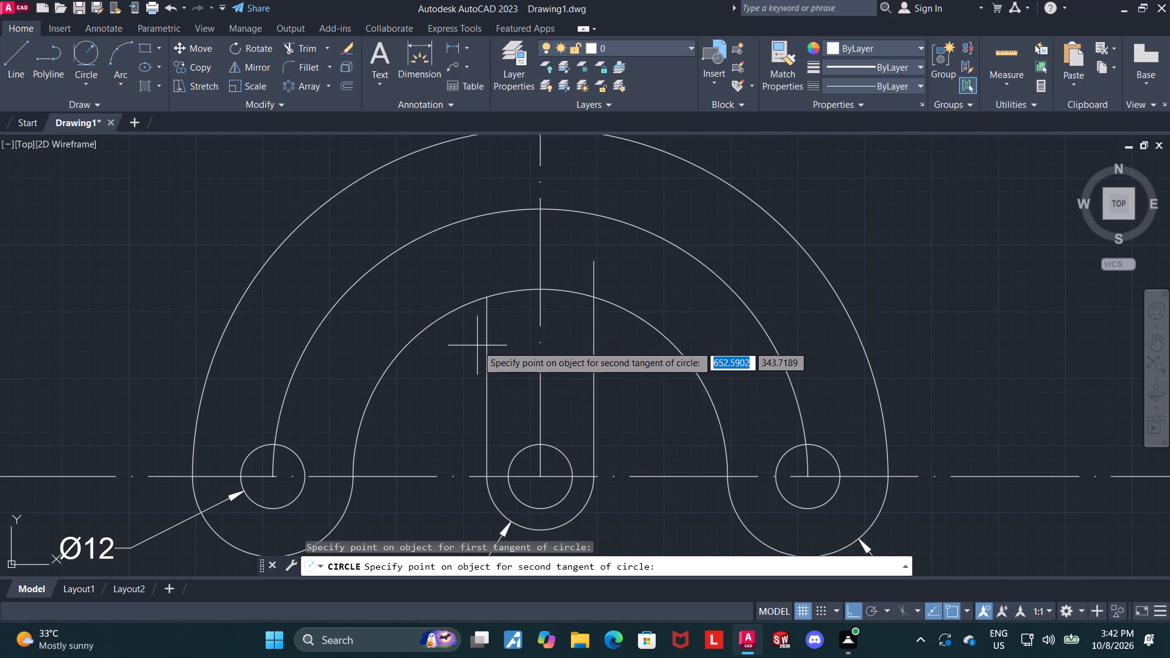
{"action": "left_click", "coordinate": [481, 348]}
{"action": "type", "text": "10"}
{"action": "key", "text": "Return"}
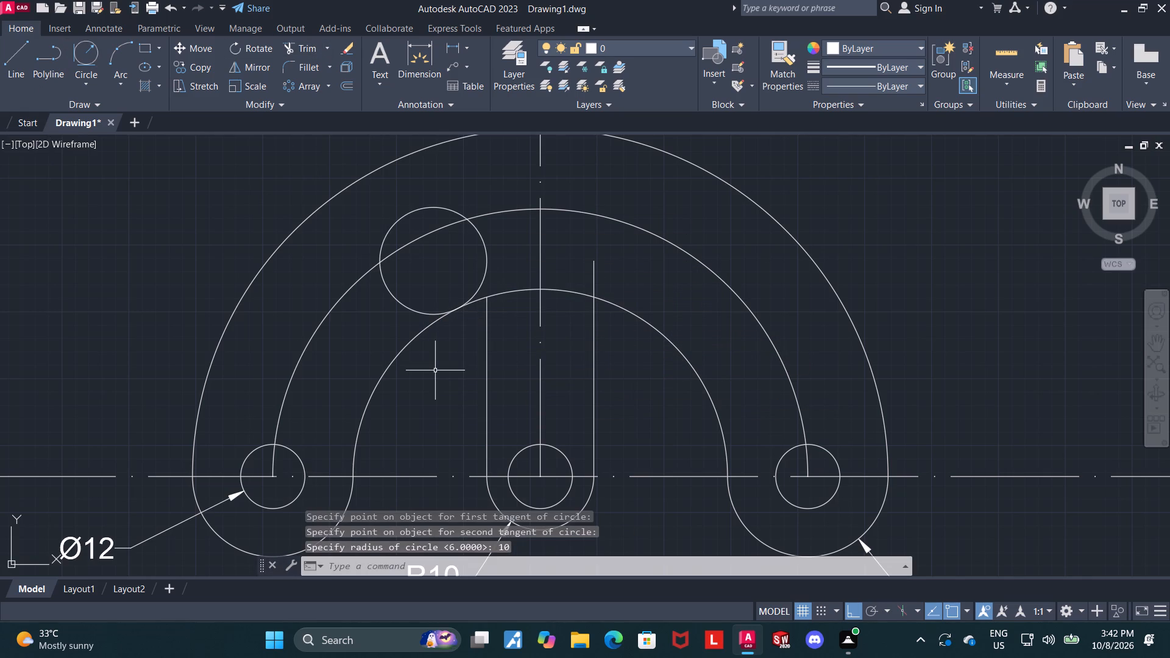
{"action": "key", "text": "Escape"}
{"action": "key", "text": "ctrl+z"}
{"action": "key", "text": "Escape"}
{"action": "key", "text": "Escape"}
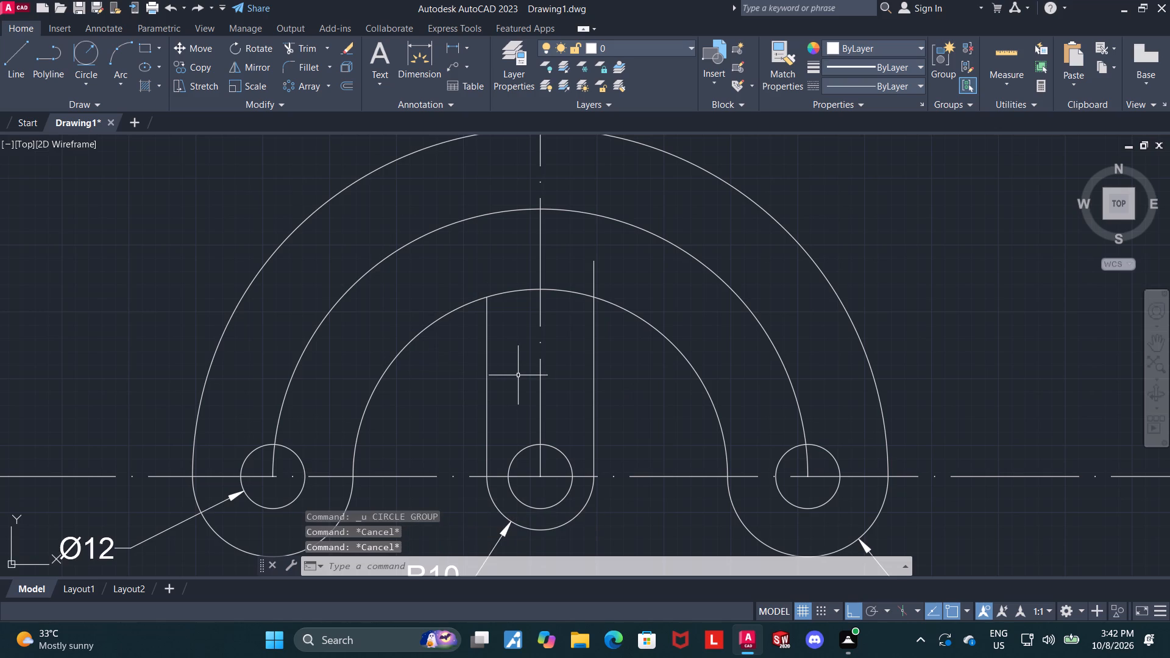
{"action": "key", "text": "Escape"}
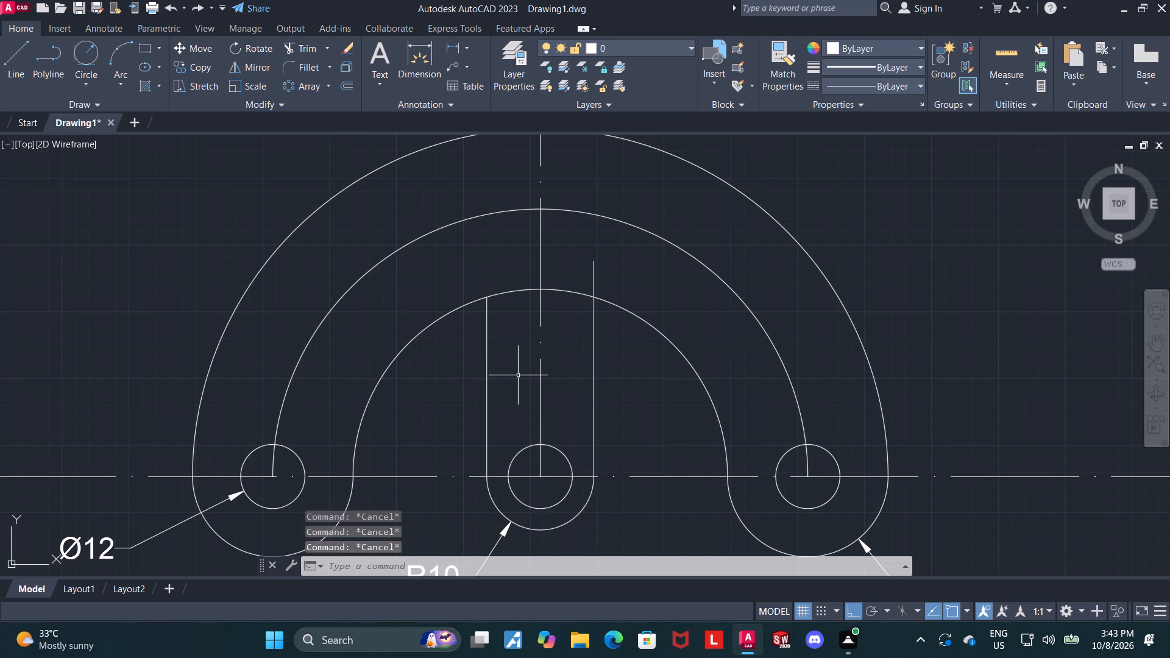
Draw a radius 25 circle tangent to the upper part's outer circle and the outer semicircular arc, left of the centreline.
{"action": "scroll", "coordinate": [508, 364], "scroll_direction": "down", "scroll_amount": 2}
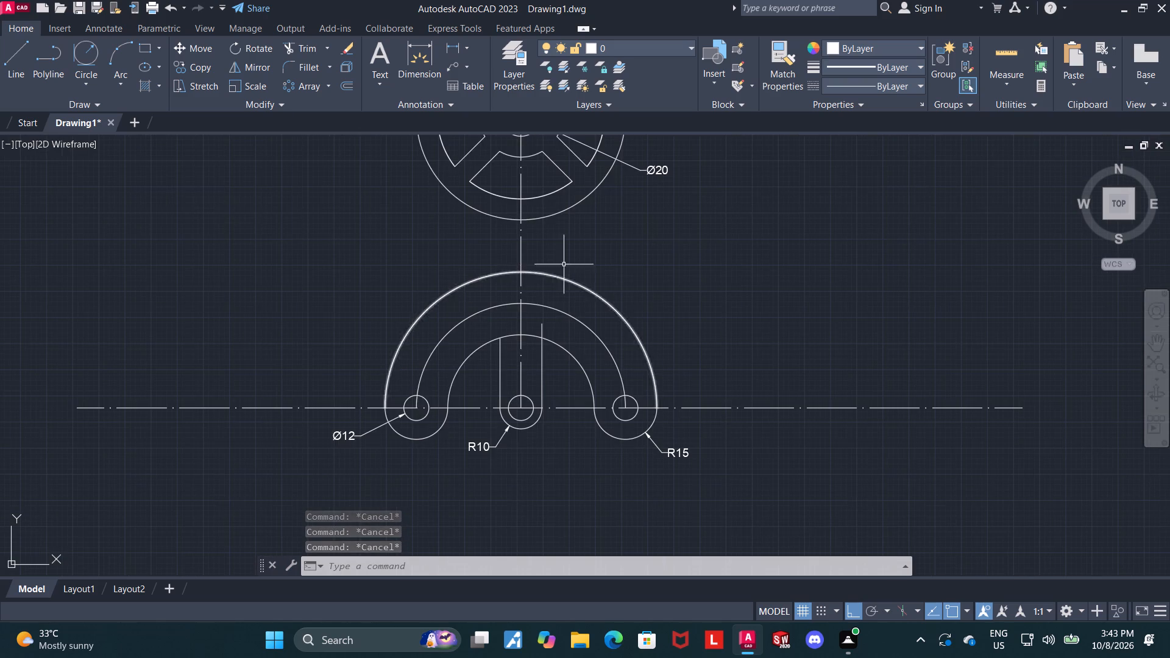
{"action": "scroll", "coordinate": [576, 194], "scroll_direction": "up", "scroll_amount": 1}
{"action": "key", "text": "Escape"}
{"action": "key", "text": "Escape"}
{"action": "left_click", "coordinate": [72, 64]}
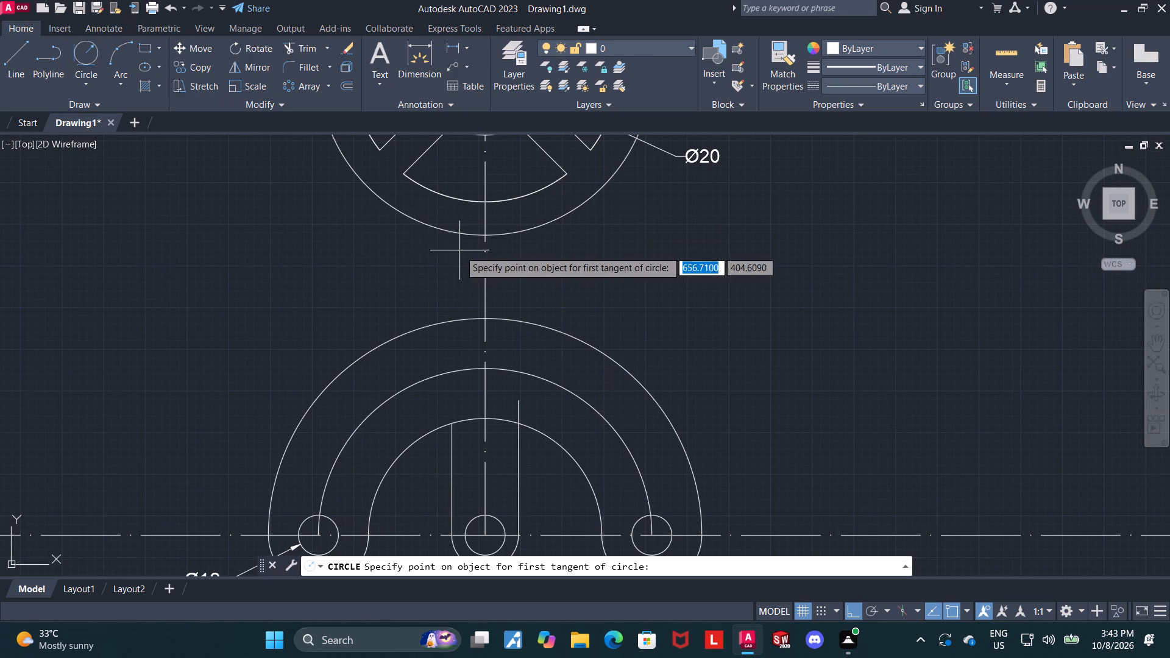
{"action": "left_click", "coordinate": [409, 216]}
{"action": "left_click", "coordinate": [406, 327]}
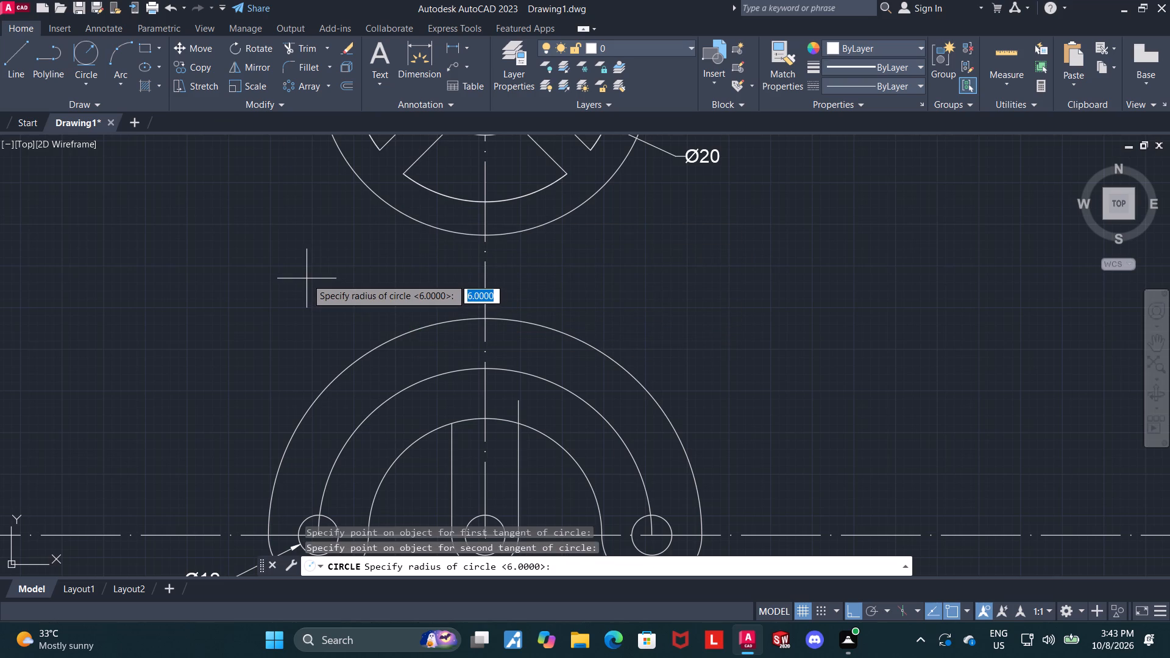
{"action": "key", "text": "2"}
{"action": "key", "text": "5"}
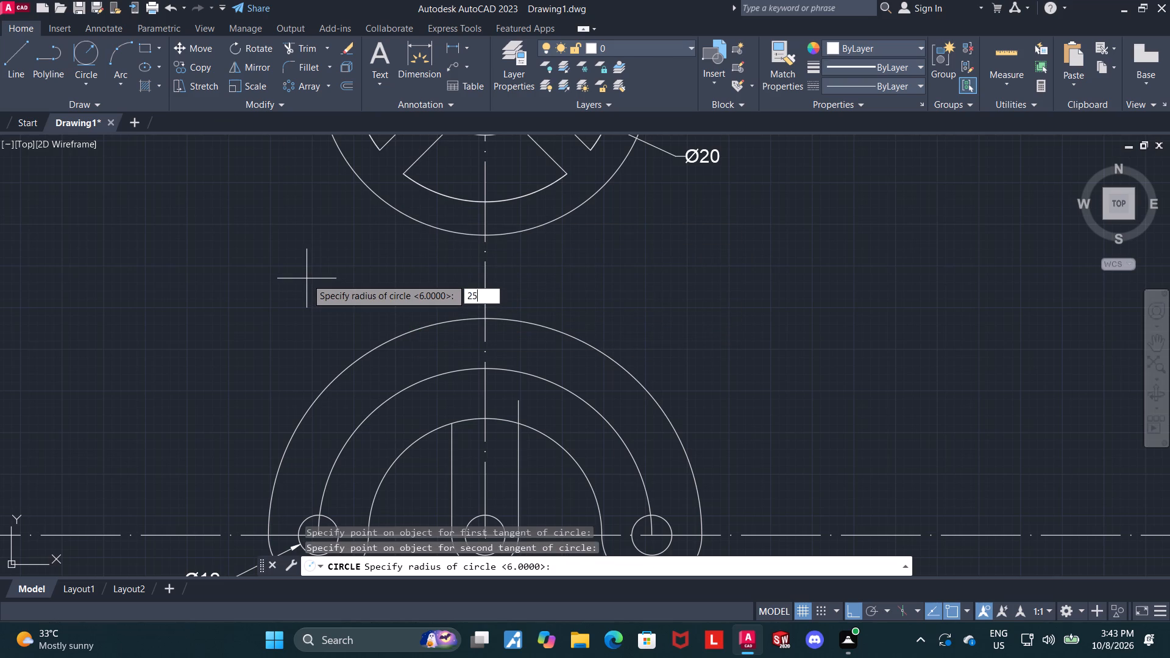
{"action": "key", "text": "Return"}
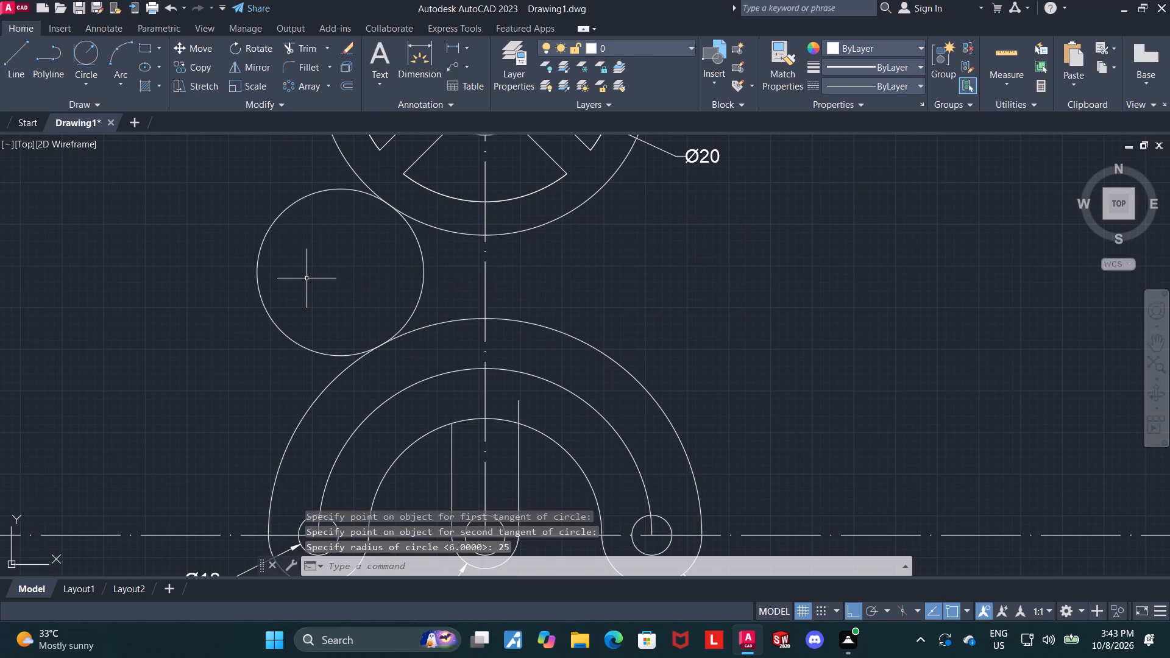
Trim off the outer side of the left radius 25 circle, leaving only the connecting arc between its tangent points.
{"action": "left_click", "coordinate": [303, 46]}
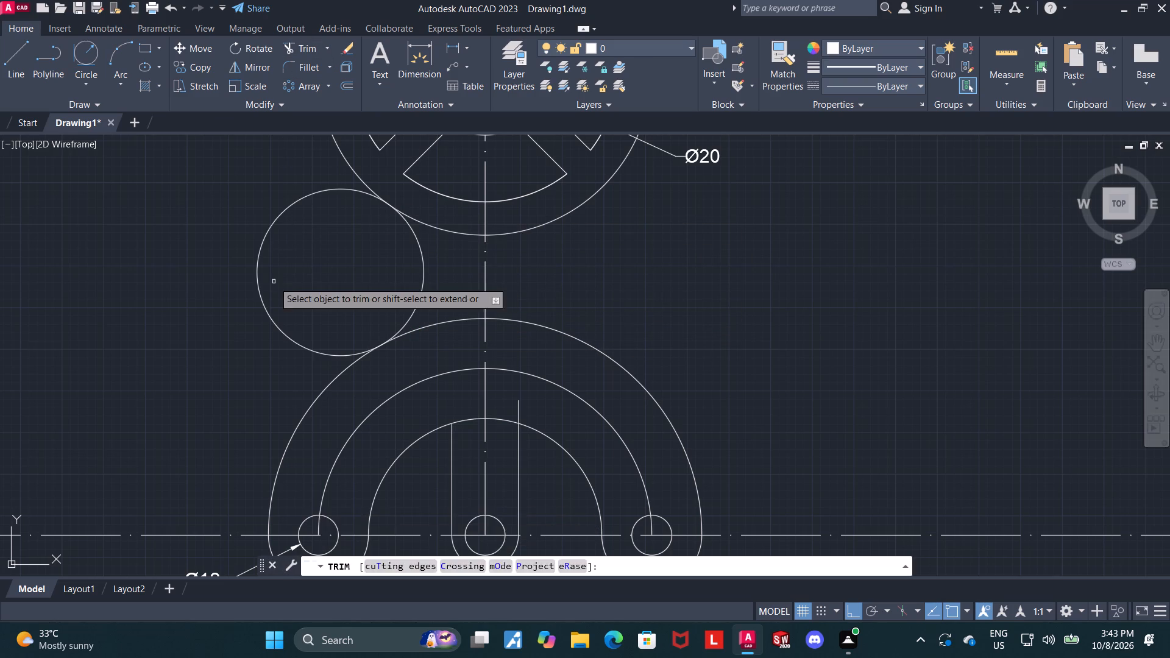
{"action": "left_click_drag", "start_coordinate": [271, 285], "coordinate": [0, 243]}
{"action": "key", "text": "Escape"}
{"action": "key", "text": "Escape"}
{"action": "key", "text": "Escape"}
Draw a radius 25 circle tangent to the upper part's outer circle and the outer semicircular arc, right of the centreline.
{"action": "left_click", "coordinate": [85, 65]}
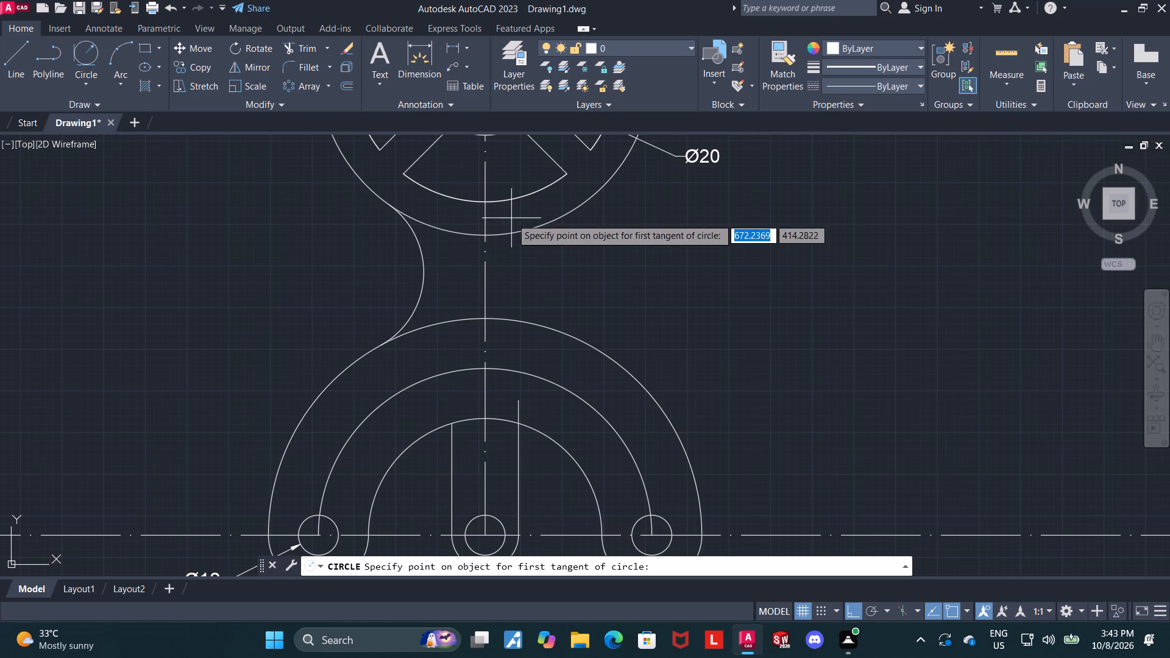
{"action": "left_click", "coordinate": [550, 227]}
{"action": "left_click", "coordinate": [557, 325]}
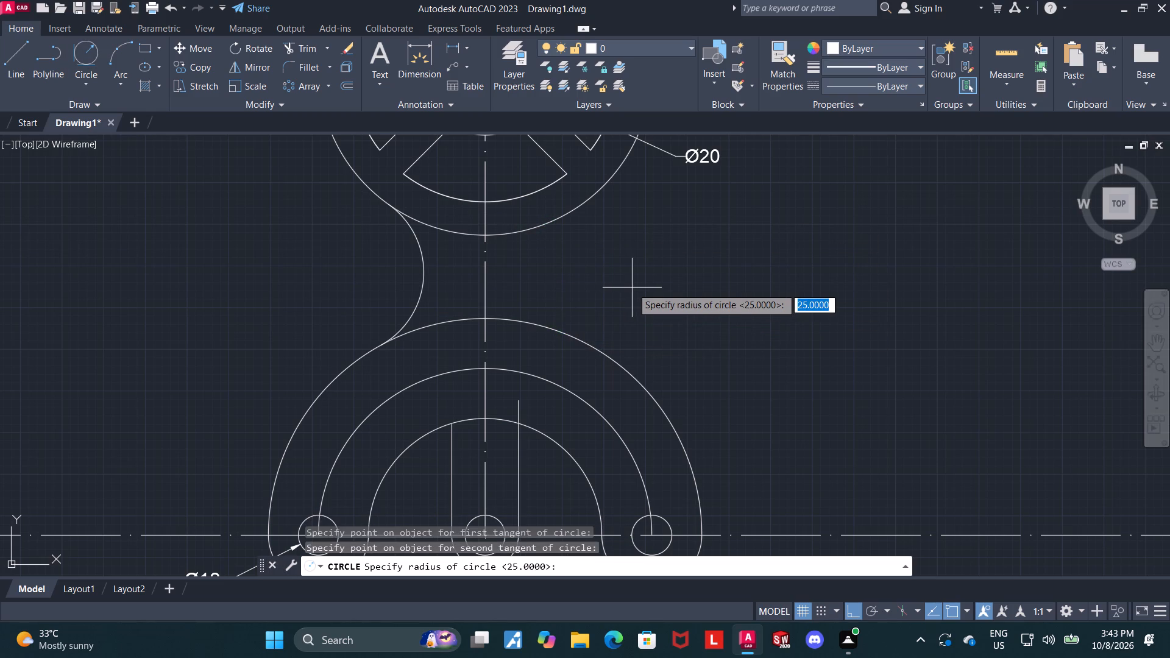
{"action": "type", "text": "25"}
{"action": "key", "text": "Return"}
{"action": "key", "text": "Escape"}
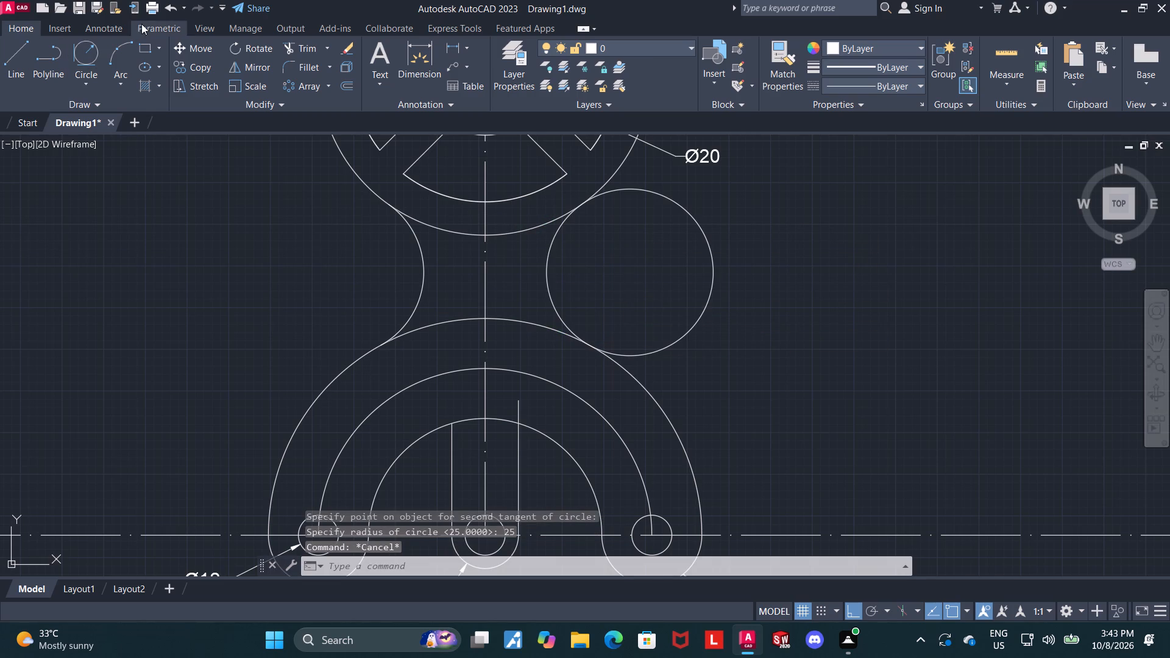
Trim off the outer side of the right radius 25 circle and the upper outer circle's bottom between the two connecting arcs.
{"action": "left_click", "coordinate": [297, 54]}
{"action": "left_click_drag", "start_coordinate": [678, 246], "coordinate": [959, 289]}
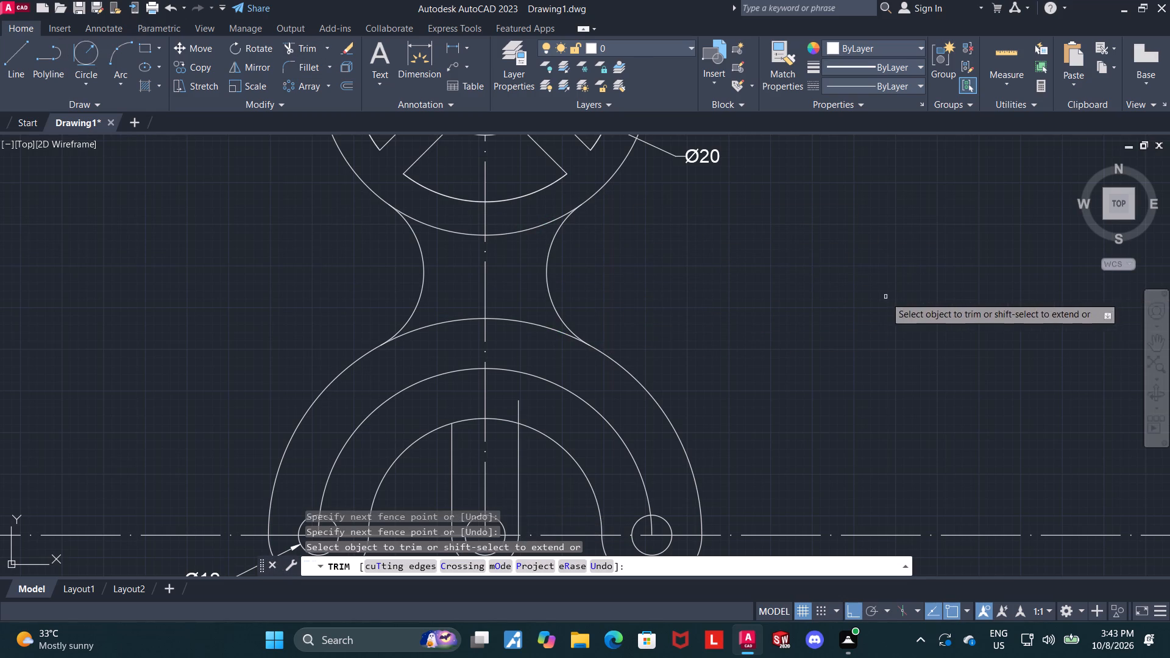
{"action": "scroll", "coordinate": [503, 226], "scroll_direction": "up", "scroll_amount": 1}
{"action": "left_click_drag", "start_coordinate": [392, 251], "coordinate": [400, 205]}
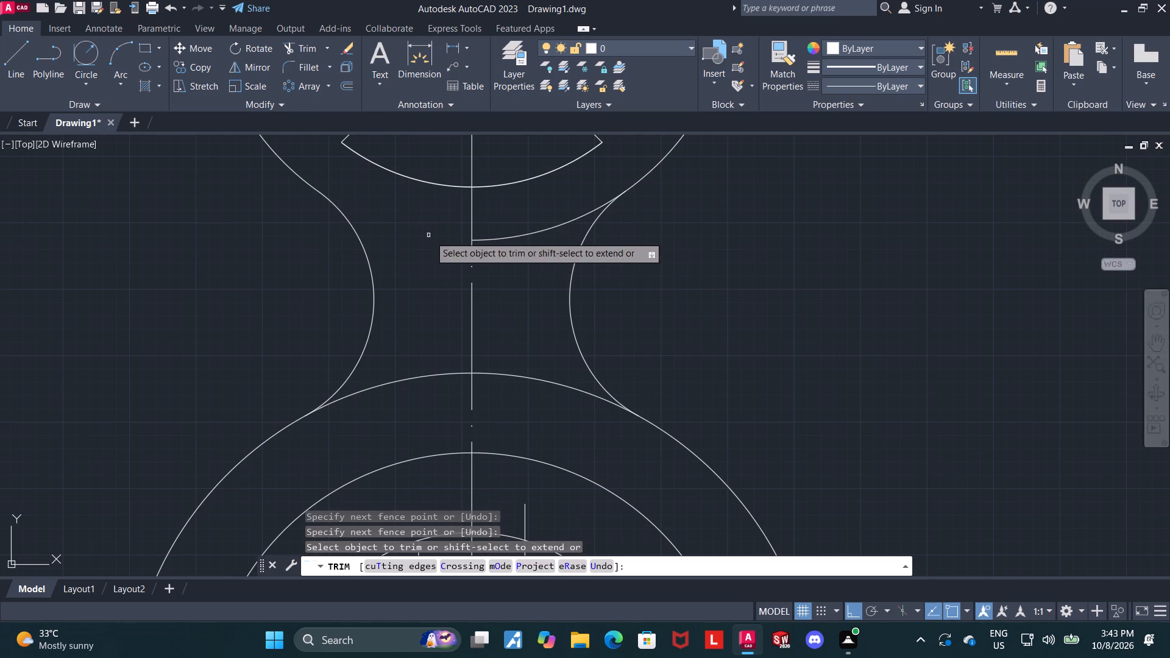
{"action": "left_click_drag", "start_coordinate": [507, 244], "coordinate": [505, 221]}
Trim off the part of the right vertical line above the inner semicircular arc.
{"action": "scroll", "coordinate": [527, 255], "scroll_direction": "down", "scroll_amount": 4}
{"action": "scroll", "coordinate": [622, 292], "scroll_direction": "up", "scroll_amount": 1}
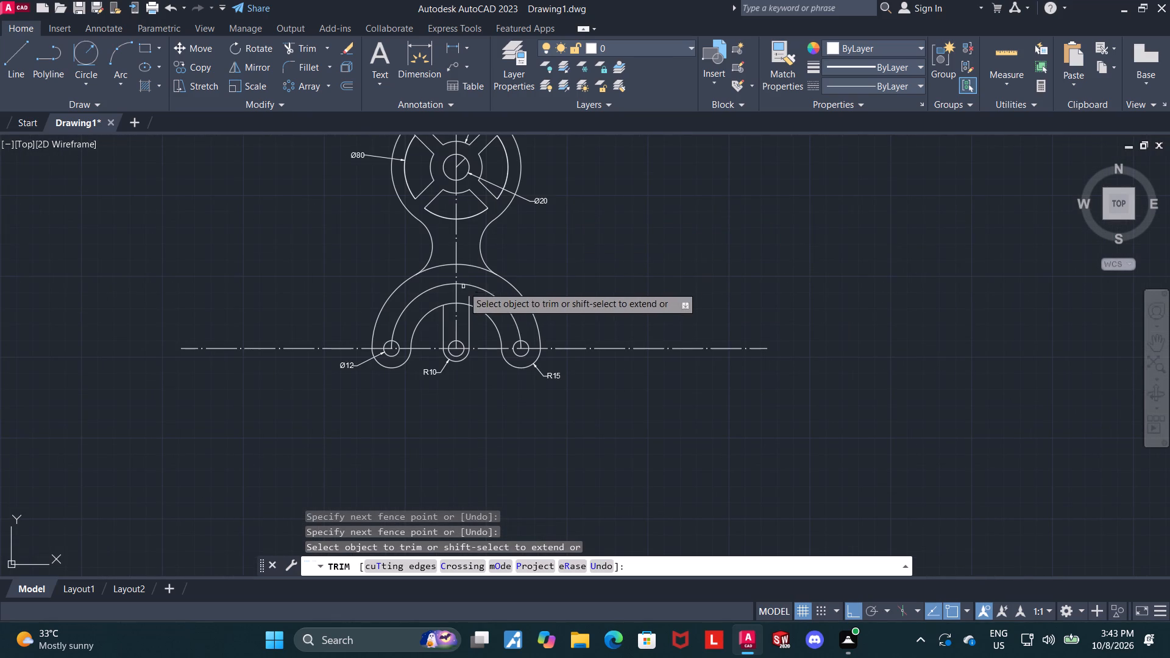
{"action": "scroll", "coordinate": [458, 284], "scroll_direction": "up", "scroll_amount": 2}
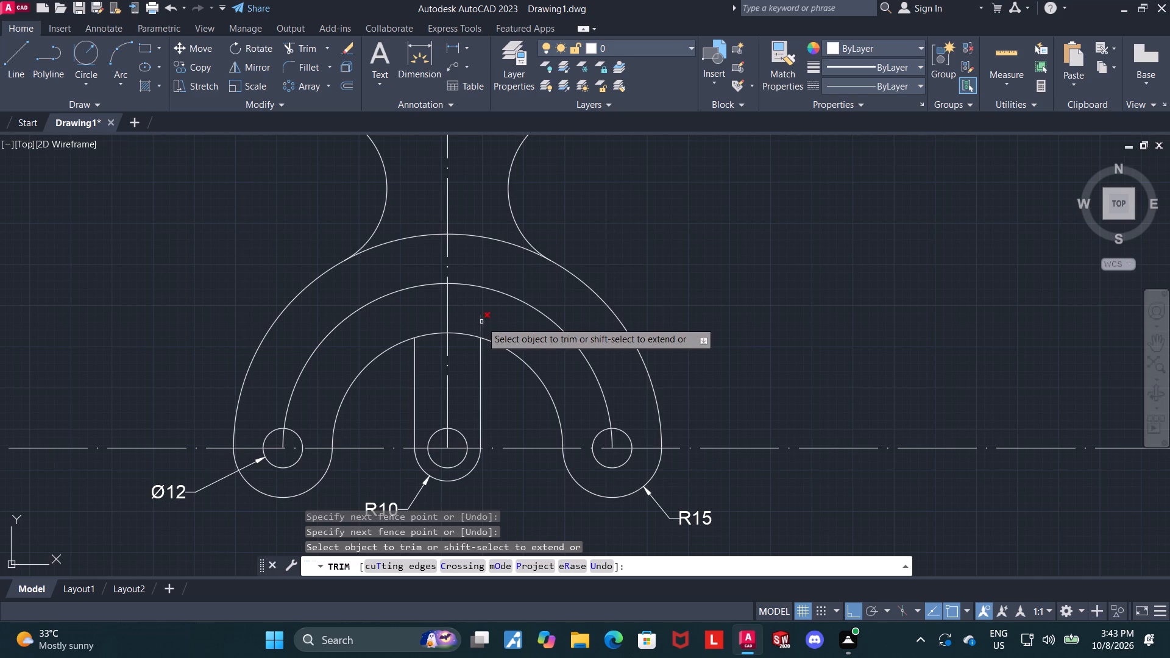
{"action": "left_click", "coordinate": [481, 322]}
{"action": "key", "text": "Escape"}
{"action": "key", "text": "Escape"}
{"action": "key", "text": "Escape"}
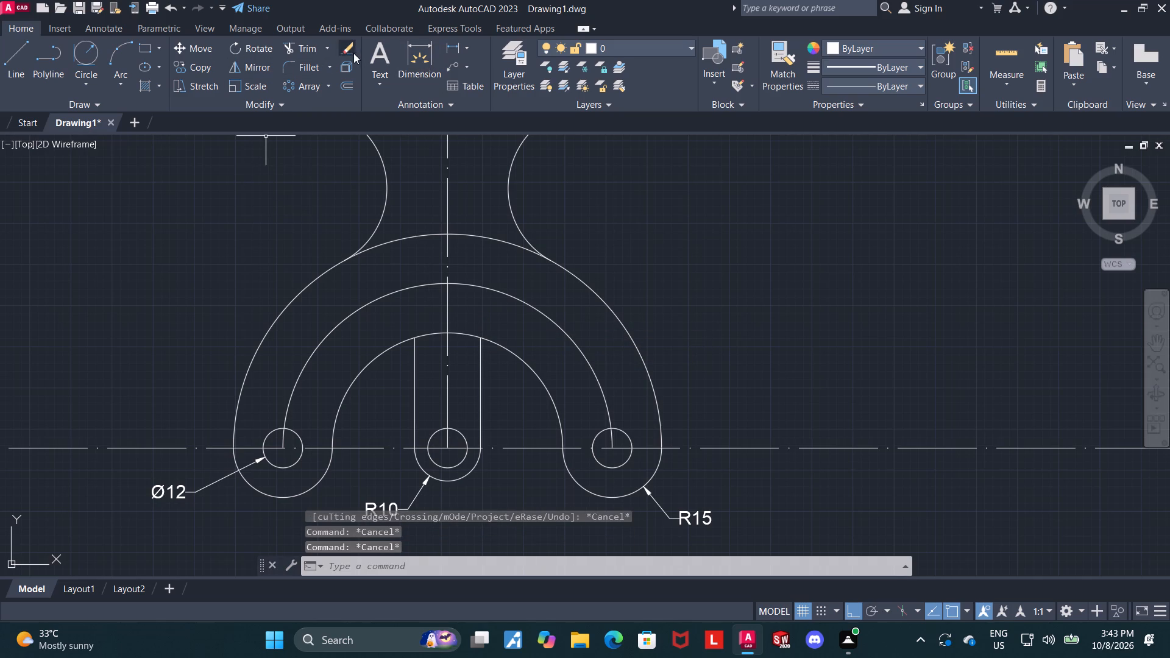
Trim away the inner semicircular arc between the two vertical lines of the central arm.
{"action": "left_click", "coordinate": [305, 45]}
{"action": "scroll", "coordinate": [419, 331], "scroll_direction": "up", "scroll_amount": 2}
{"action": "left_click_drag", "start_coordinate": [430, 356], "coordinate": [434, 310]}
{"action": "left_click", "coordinate": [555, 352]}
{"action": "left_click_drag", "start_coordinate": [555, 352], "coordinate": [547, 302]}
{"action": "key", "text": "Escape"}
{"action": "left_click", "coordinate": [295, 46]}
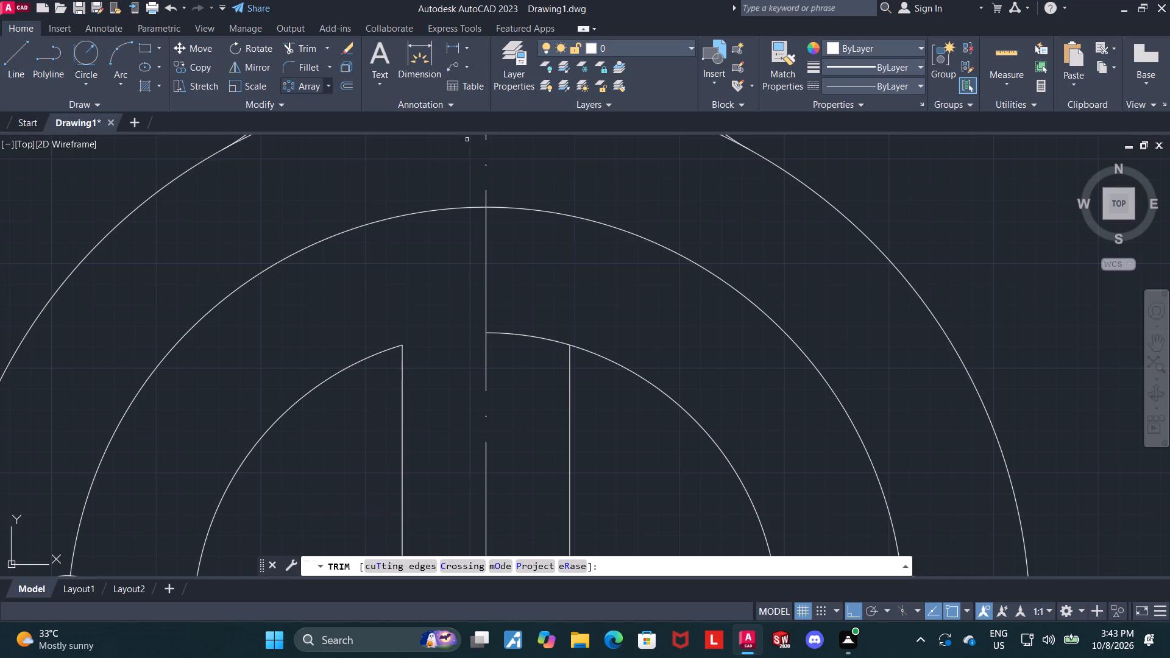
{"action": "left_click_drag", "start_coordinate": [520, 356], "coordinate": [519, 334]}
{"action": "key", "text": "Escape"}
{"action": "key", "text": "Escape"}
{"action": "key", "text": "Escape"}
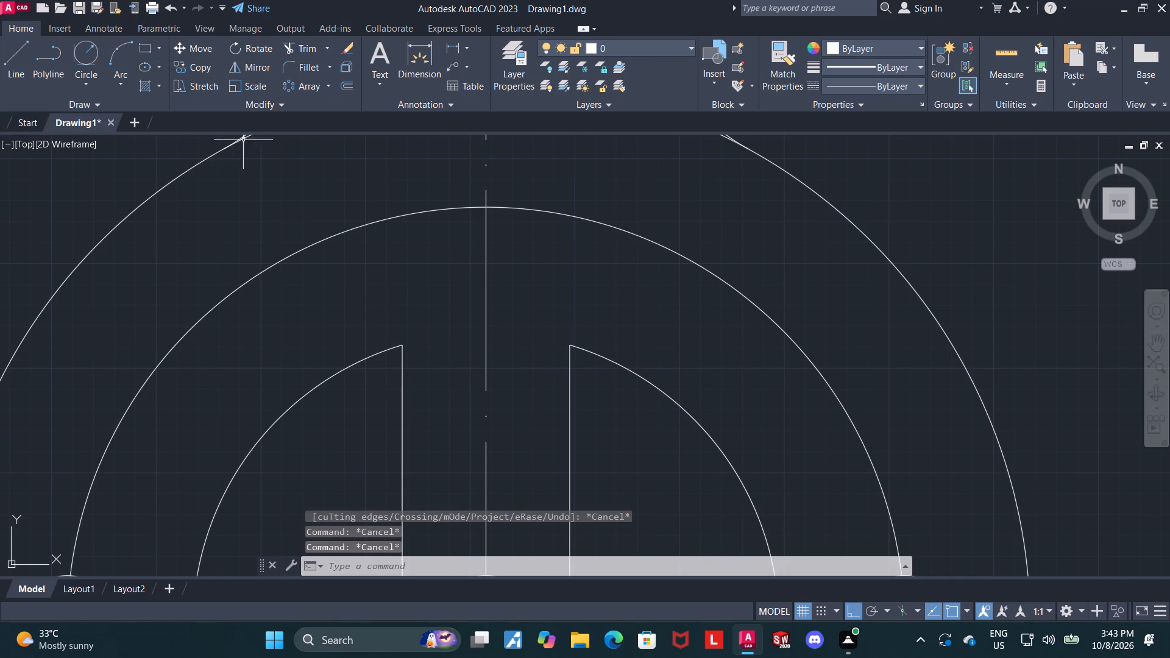
Fillet the left vertical line and the inner arc's left portion with radius 10.
{"action": "left_click", "coordinate": [294, 71]}
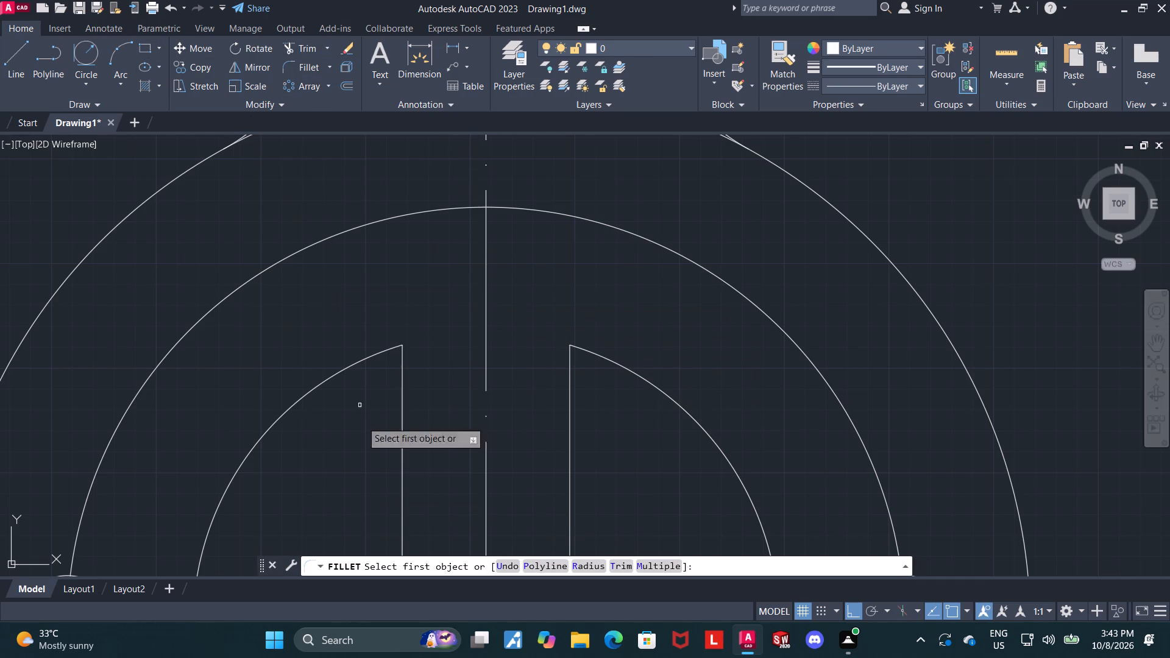
{"action": "key", "text": "r"}
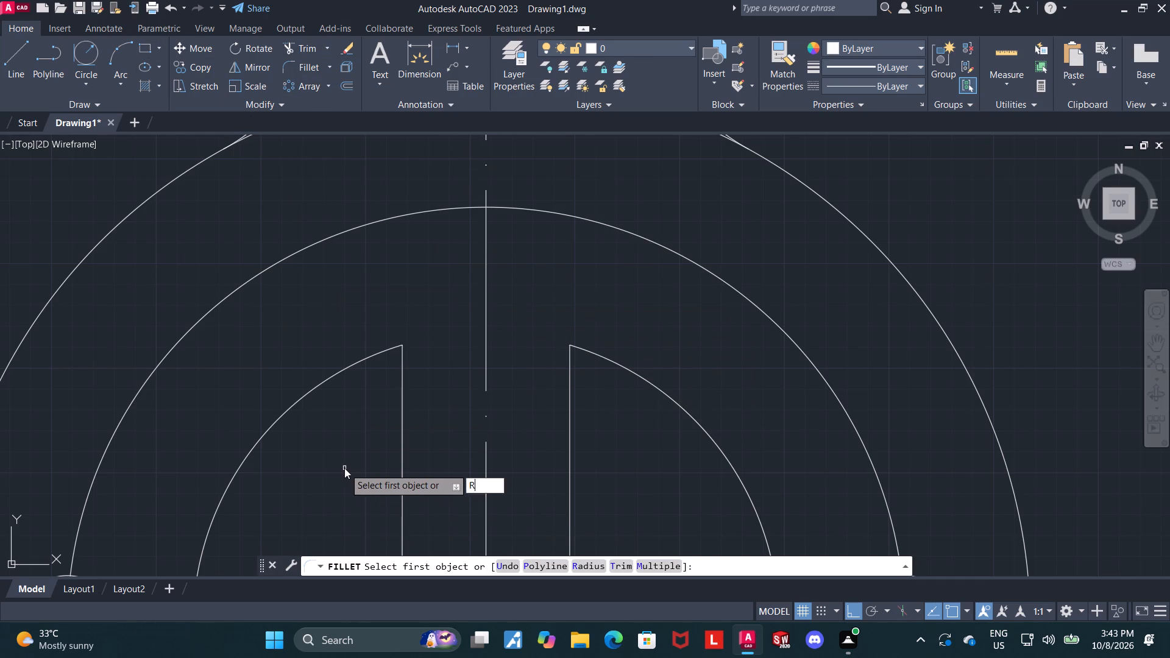
{"action": "key", "text": "Return"}
{"action": "type", "text": "10"}
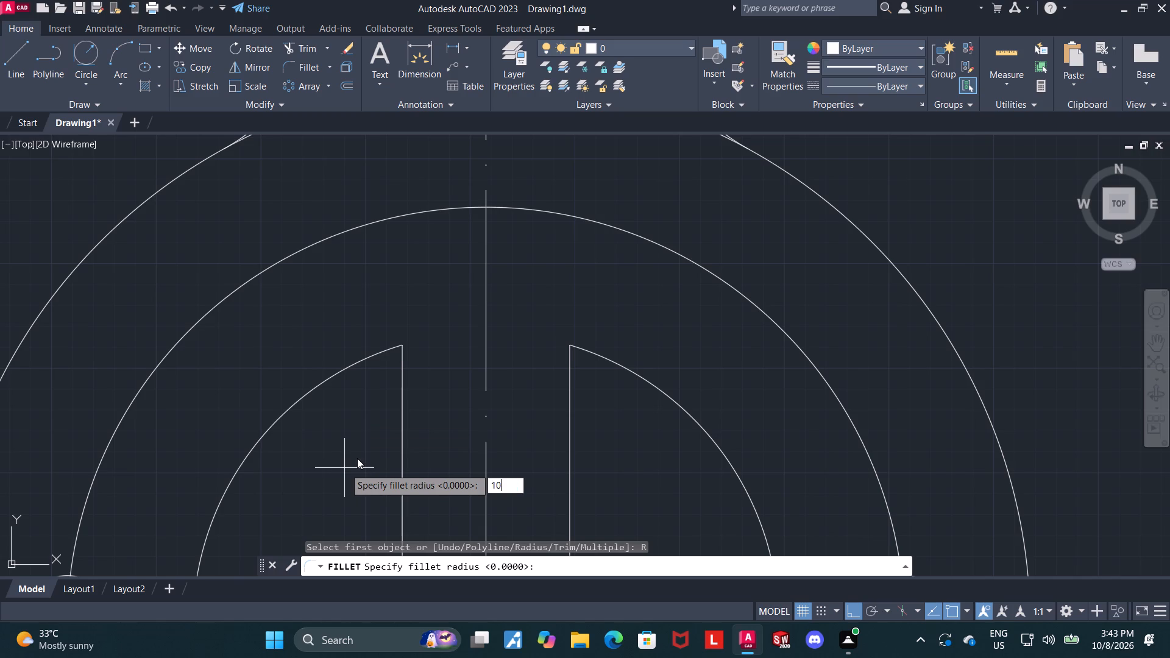
{"action": "key", "text": "Return"}
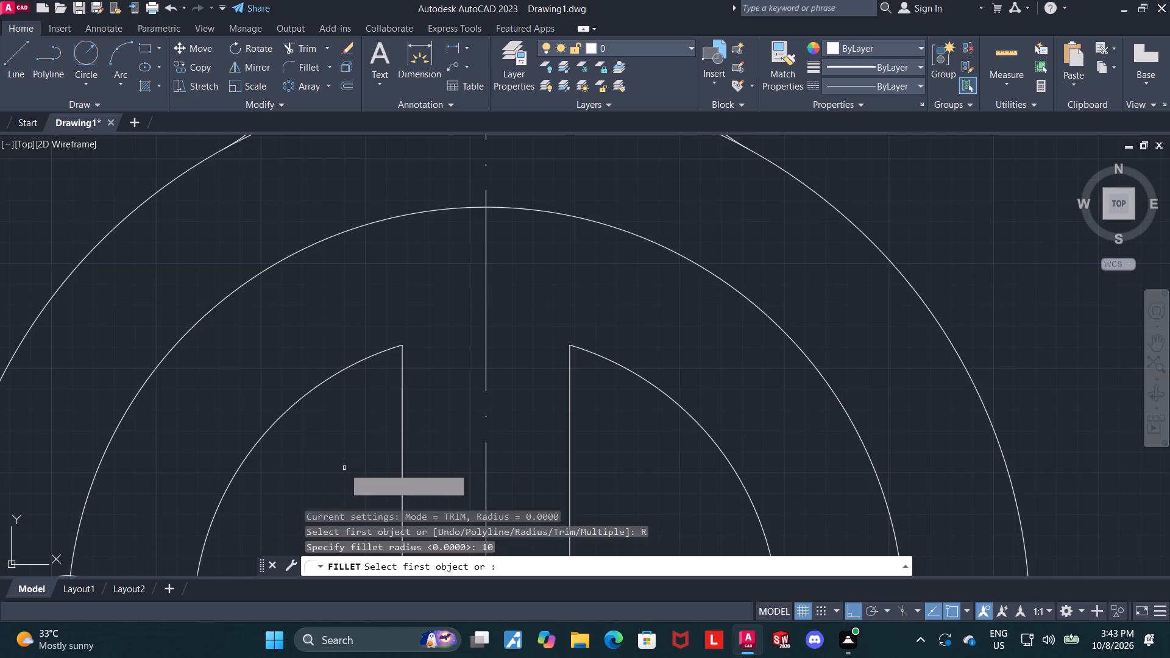
{"action": "left_click", "coordinate": [402, 397]}
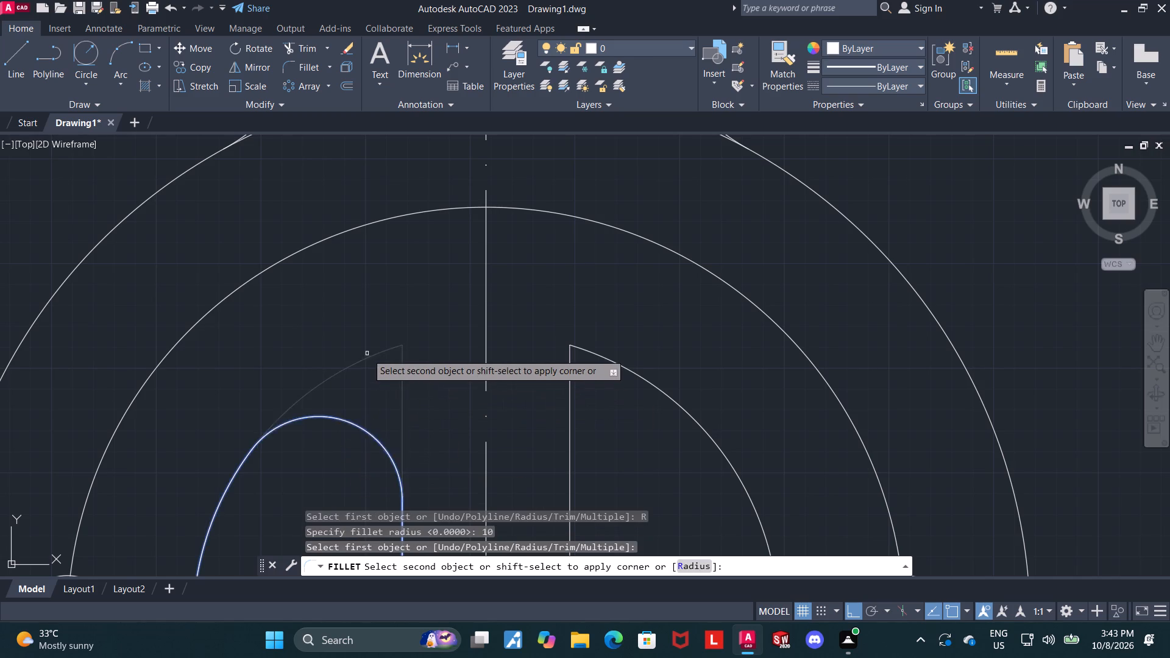
{"action": "left_click", "coordinate": [362, 361]}
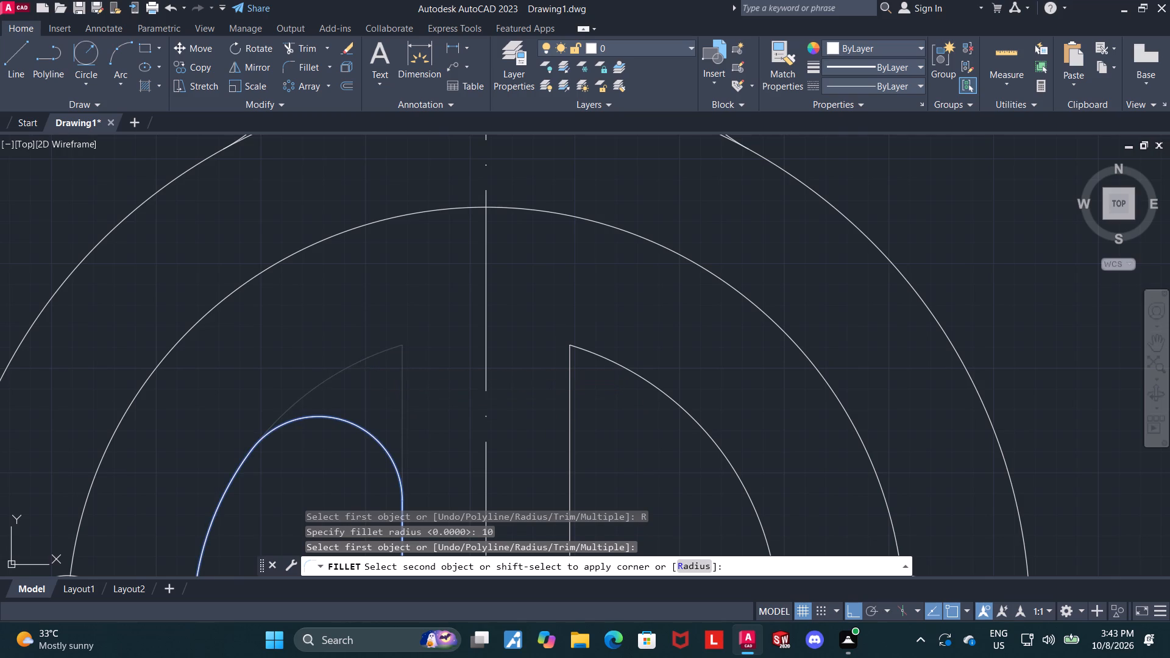
Fillet the right vertical line and the inner arc's right portion with radius 10.
{"action": "scroll", "coordinate": [385, 380], "scroll_direction": "down", "scroll_amount": 4}
{"action": "scroll", "coordinate": [400, 428], "scroll_direction": "up", "scroll_amount": 3}
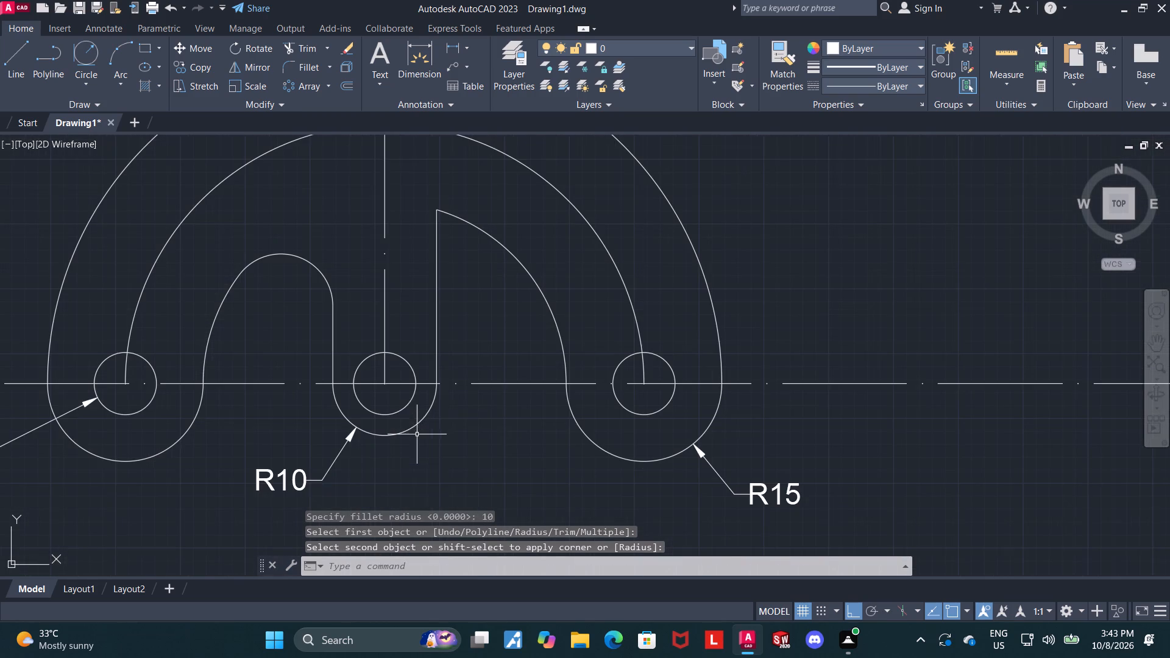
{"action": "key", "text": "f"}
{"action": "key", "text": "Return"}
{"action": "key", "text": "r"}
{"action": "key", "text": "Return"}
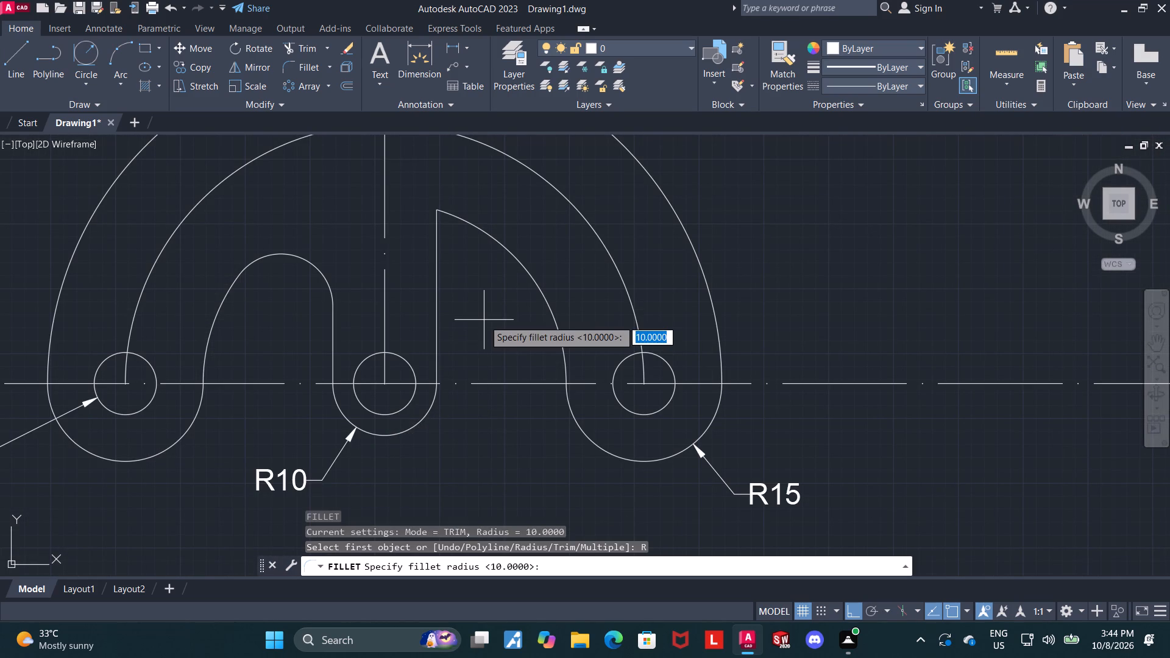
{"action": "key", "text": "Return"}
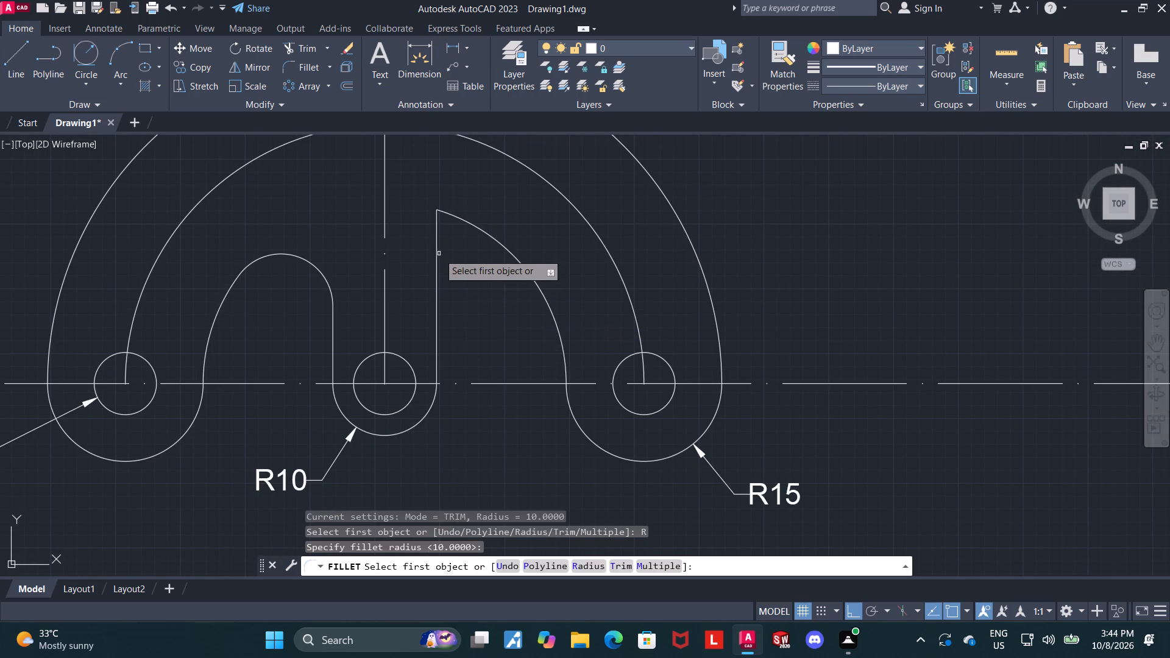
{"action": "left_click", "coordinate": [438, 253]}
{"action": "left_click", "coordinate": [467, 219]}
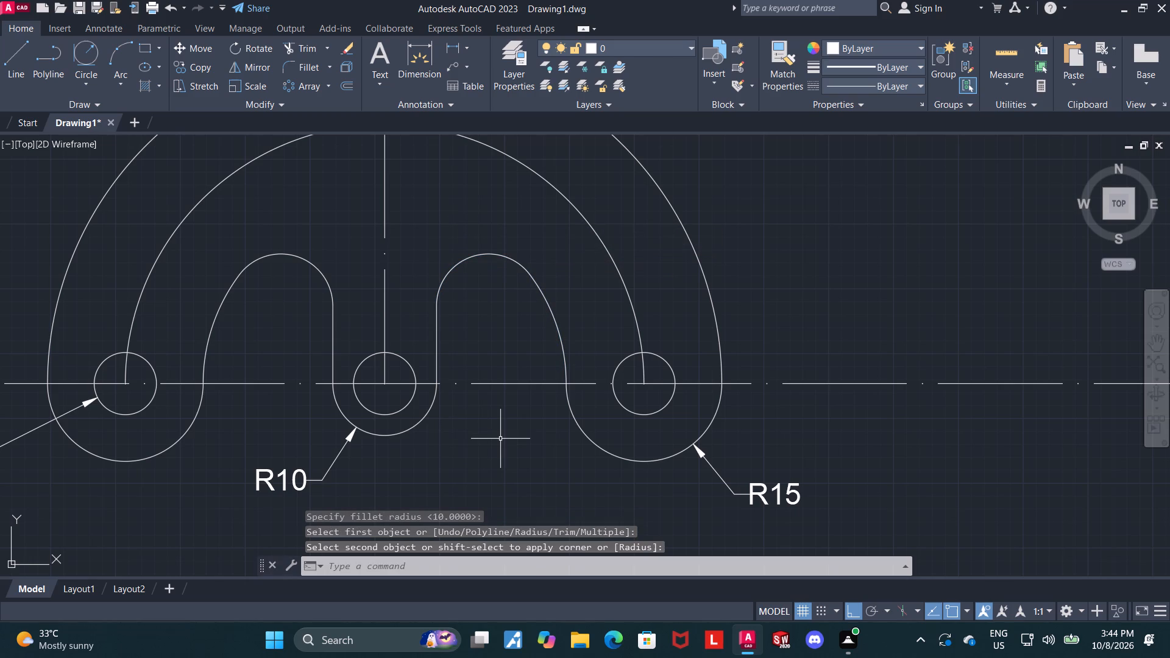
Change the linetype of the middle semicircular arc through the end holes to the dash-dot ACAD centerline style.
{"action": "scroll", "coordinate": [454, 306], "scroll_direction": "down", "scroll_amount": 1}
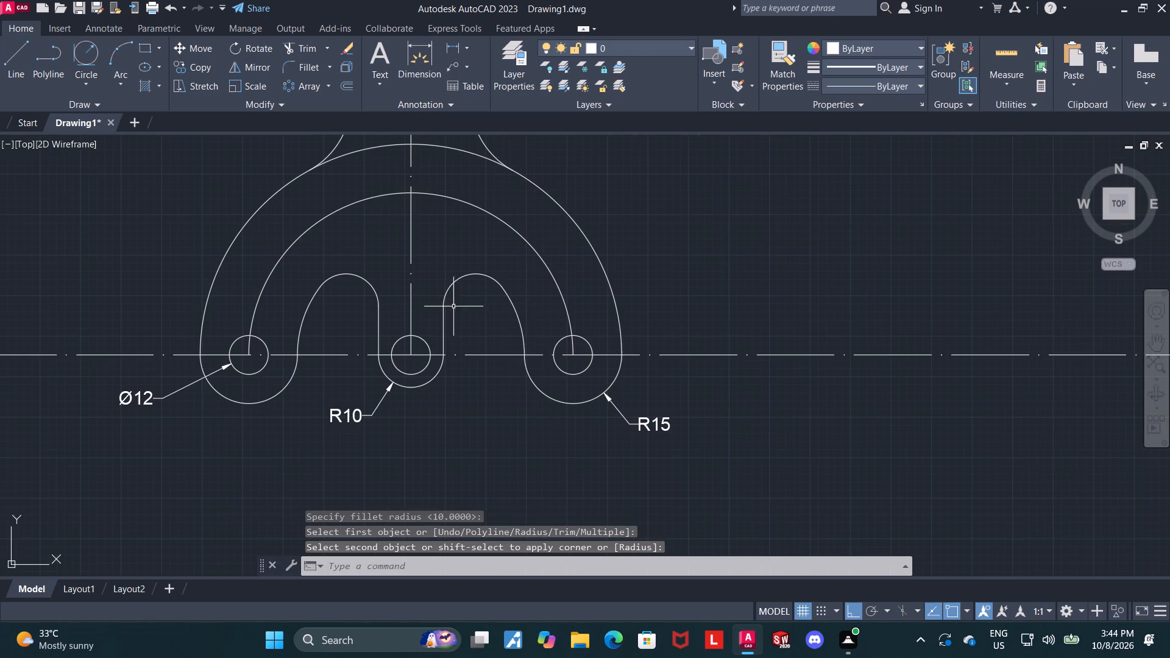
{"action": "scroll", "coordinate": [536, 302], "scroll_direction": "down", "scroll_amount": 1}
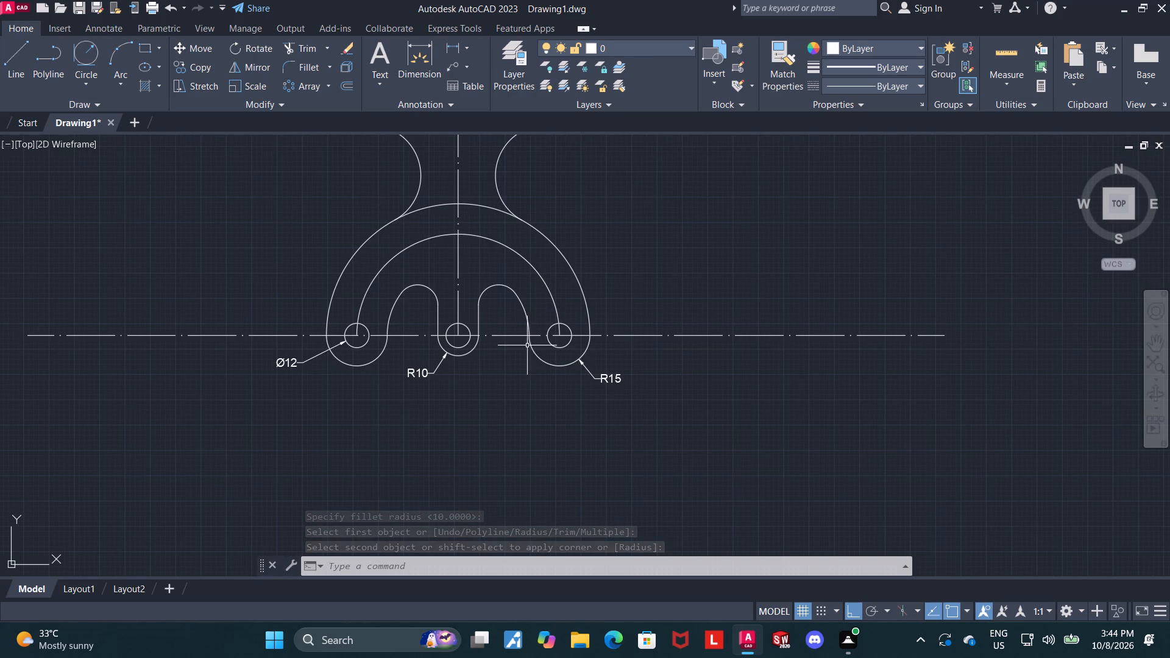
{"action": "scroll", "coordinate": [416, 304], "scroll_direction": "up", "scroll_amount": 1}
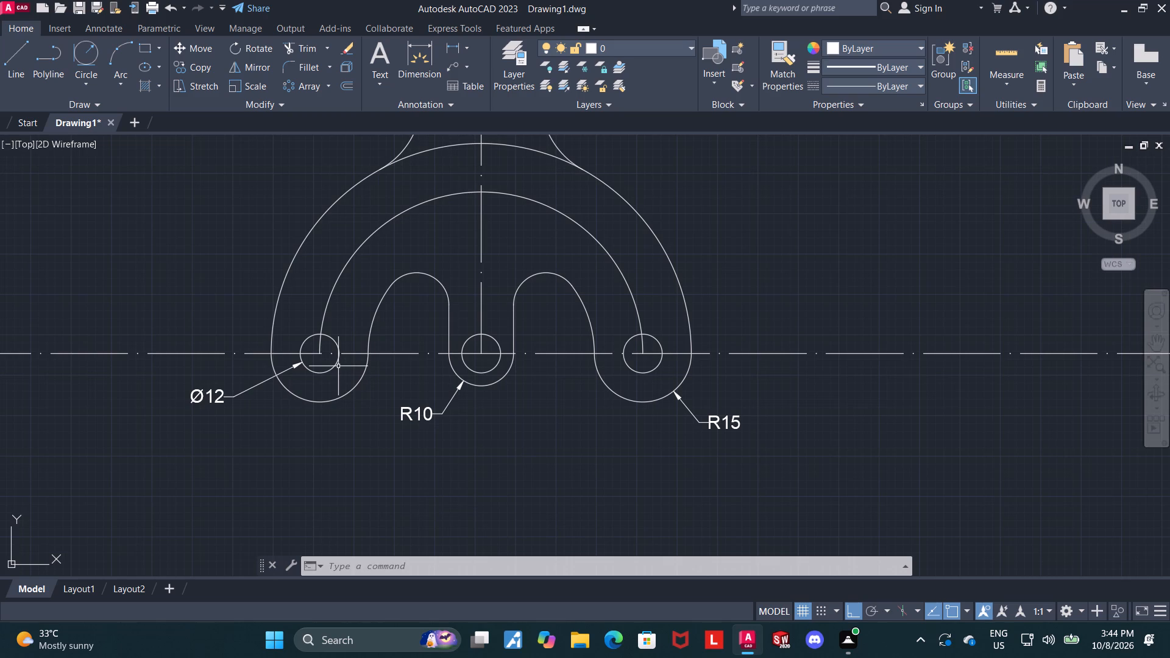
{"action": "scroll", "coordinate": [338, 366], "scroll_direction": "down", "scroll_amount": 1}
{"action": "scroll", "coordinate": [416, 247], "scroll_direction": "up", "scroll_amount": 1}
{"action": "left_click", "coordinate": [403, 265]}
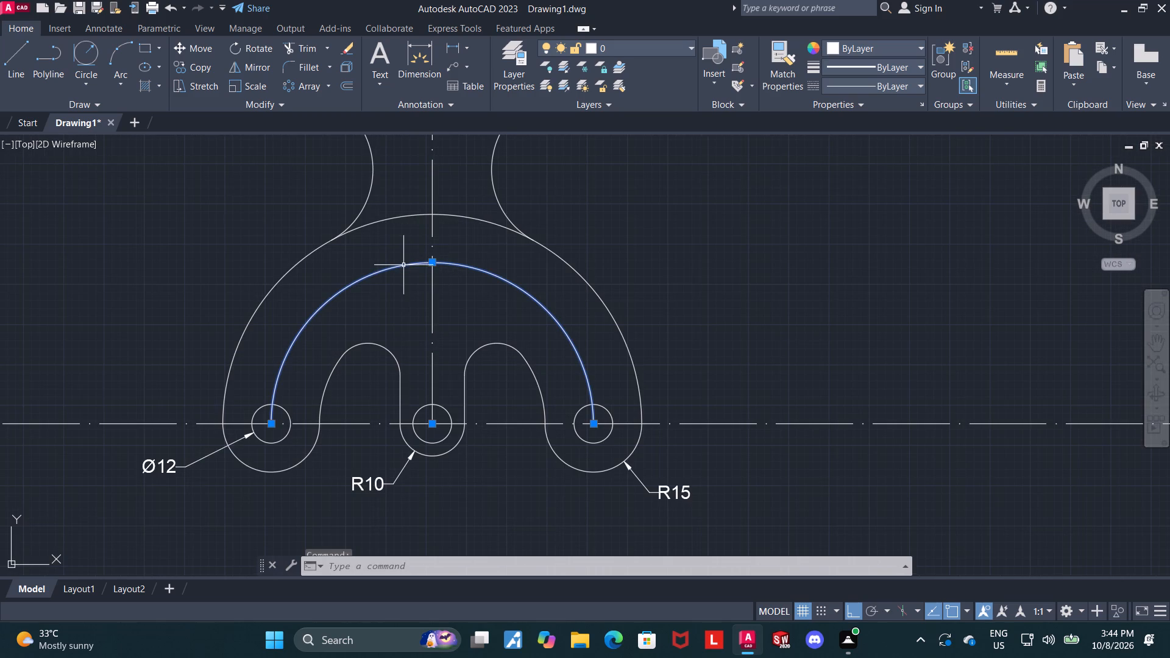
{"action": "left_click", "coordinate": [892, 88]}
{"action": "left_click", "coordinate": [875, 140]}
{"action": "scroll", "coordinate": [876, 174], "scroll_direction": "down", "scroll_amount": 1}
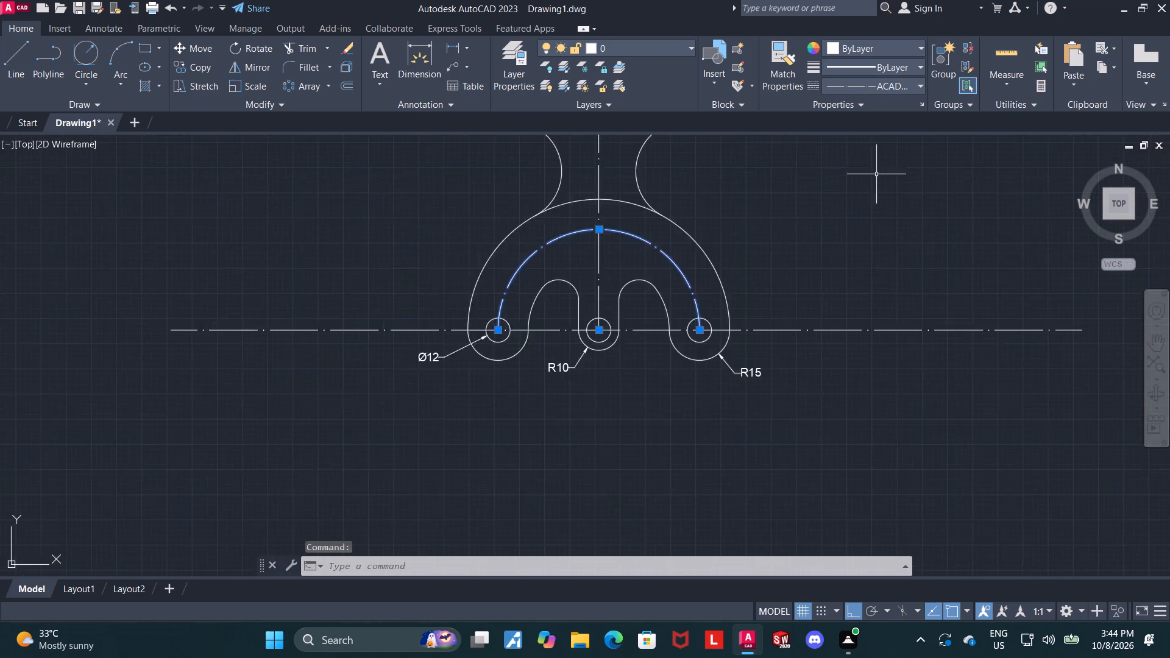
{"action": "scroll", "coordinate": [876, 174], "scroll_direction": "down", "scroll_amount": 1}
{"action": "scroll", "coordinate": [866, 202], "scroll_direction": "up", "scroll_amount": 1}
{"action": "key", "text": "Escape"}
{"action": "key", "text": "Escape"}
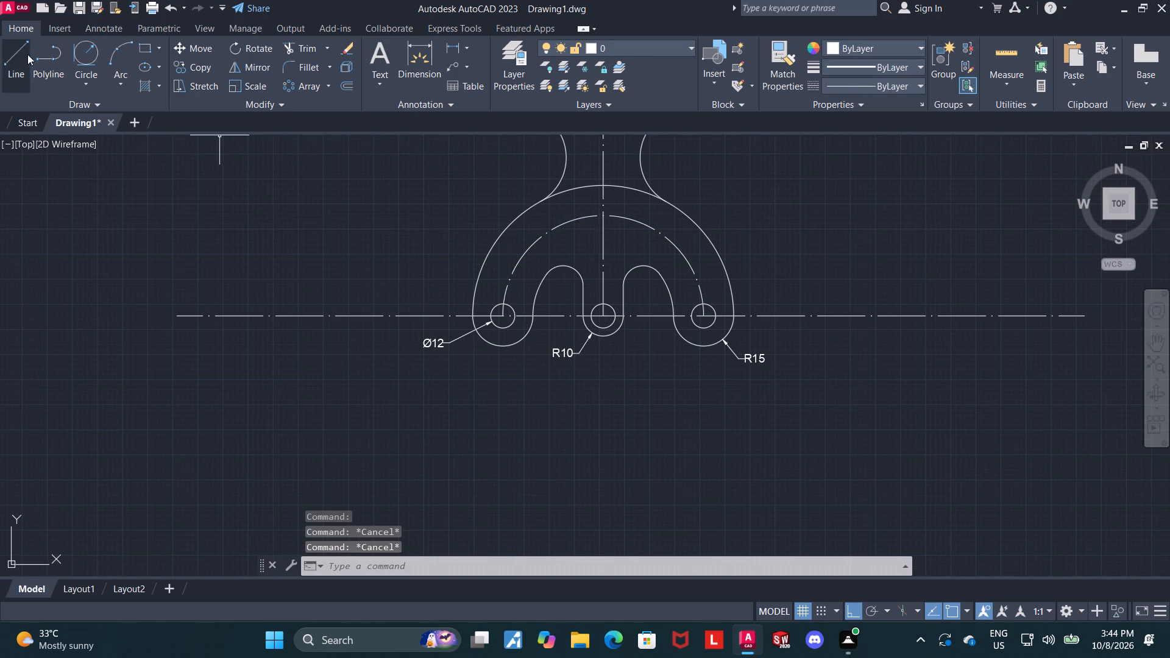
Shorten the horizontal centerline's left end by trimming it at a temporary vertical line, and erase that line.
{"action": "left_click", "coordinate": [27, 54]}
{"action": "left_click", "coordinate": [394, 231]}
{"action": "left_click", "coordinate": [378, 419]}
{"action": "key", "text": "Escape"}
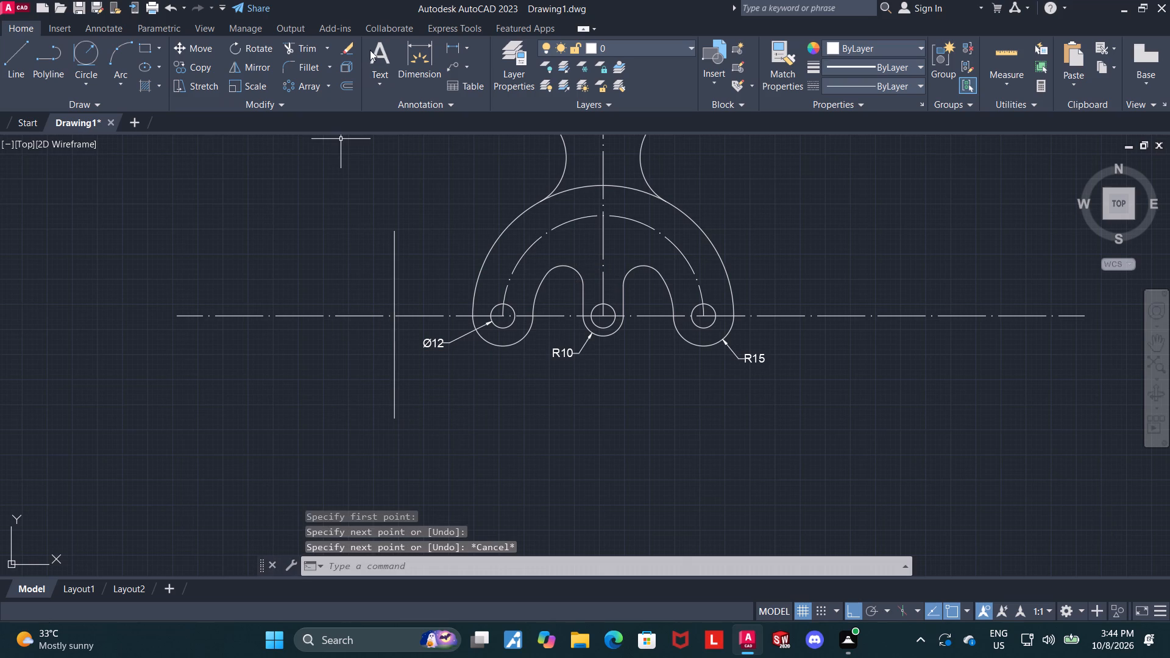
{"action": "left_click", "coordinate": [308, 41]}
{"action": "left_click_drag", "start_coordinate": [319, 239], "coordinate": [301, 417]}
{"action": "key", "text": "Escape"}
{"action": "left_click", "coordinate": [394, 265]}
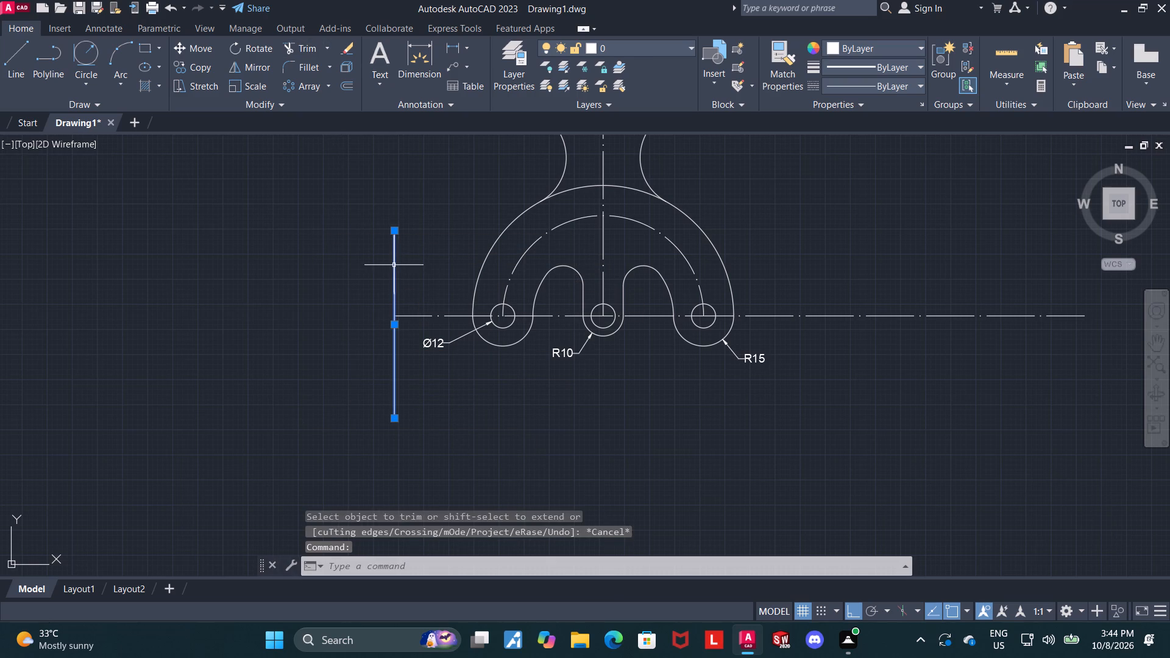
{"action": "key", "text": "Delete"}
Shorten the horizontal centerline's right end by trimming it at a temporary vertical line, and erase that line.
{"action": "double_click", "coordinate": [0, 52]}
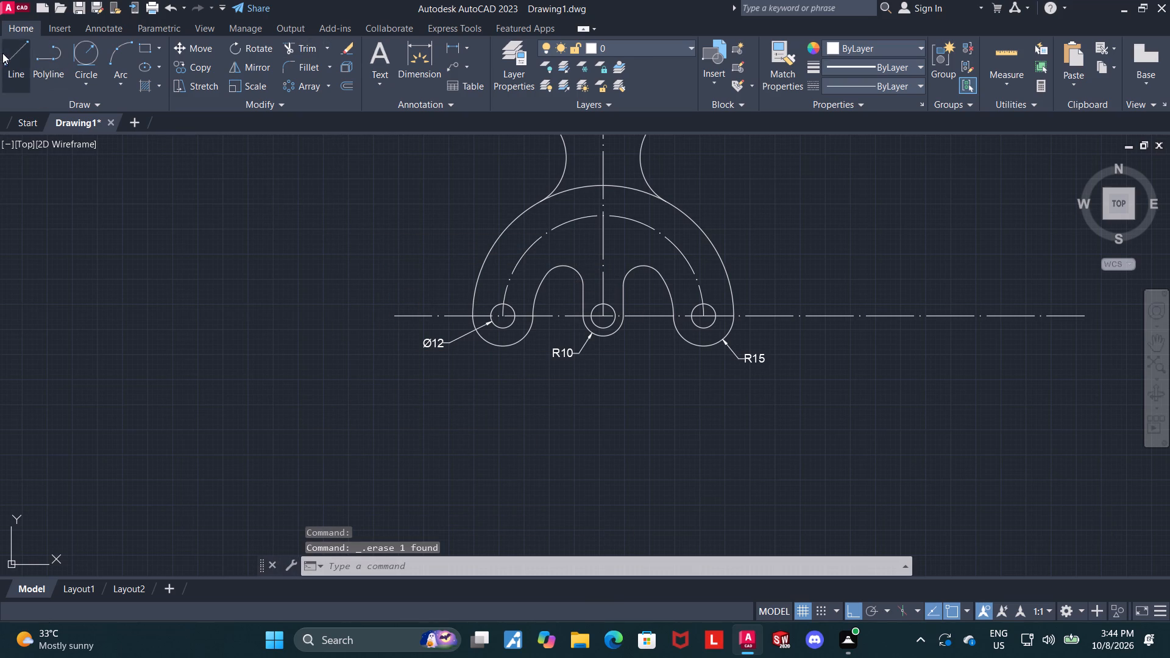
{"action": "left_click", "coordinate": [801, 230]}
{"action": "left_click", "coordinate": [789, 383]}
{"action": "key", "text": "Escape"}
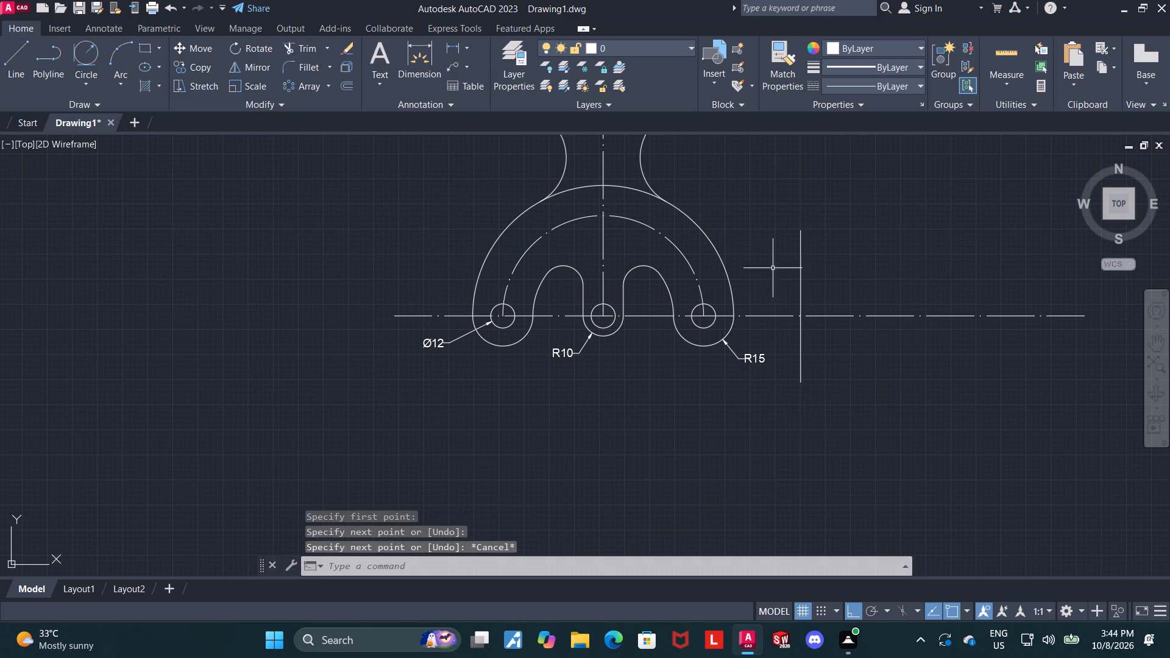
{"action": "key", "text": "Escape"}
{"action": "left_click", "coordinate": [316, 49]}
{"action": "left_click_drag", "start_coordinate": [818, 257], "coordinate": [806, 345]}
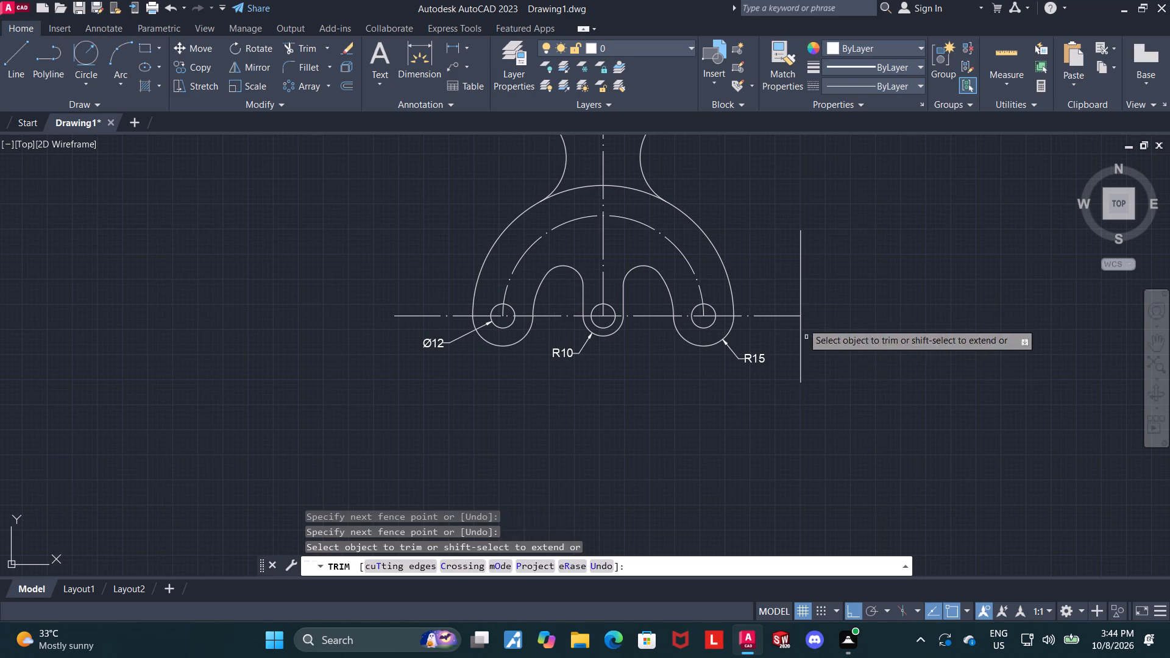
{"action": "key", "text": "Escape"}
{"action": "left_click", "coordinate": [803, 302]}
{"action": "key", "text": "Delete"}
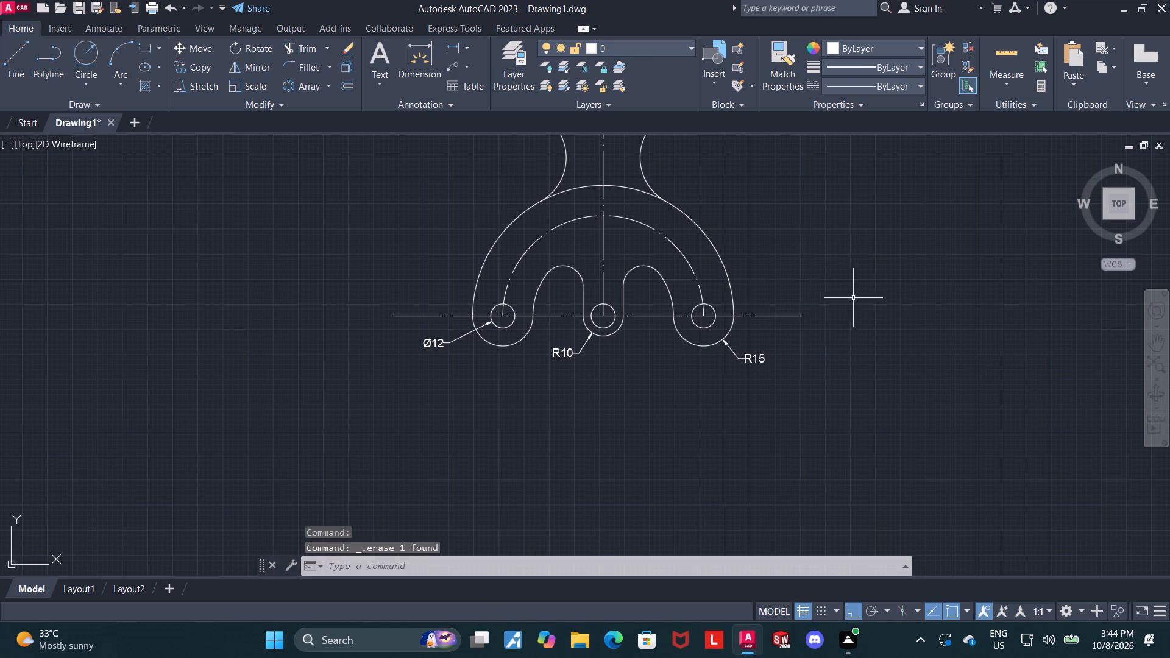
Trim away the top of the outer semicircular arc between the two R25 connecting arcs, on both sides of the vertical centerline.
{"action": "scroll", "coordinate": [794, 324], "scroll_direction": "down", "scroll_amount": 2}
{"action": "scroll", "coordinate": [744, 219], "scroll_direction": "up", "scroll_amount": 2}
{"action": "scroll", "coordinate": [775, 207], "scroll_direction": "down", "scroll_amount": 2}
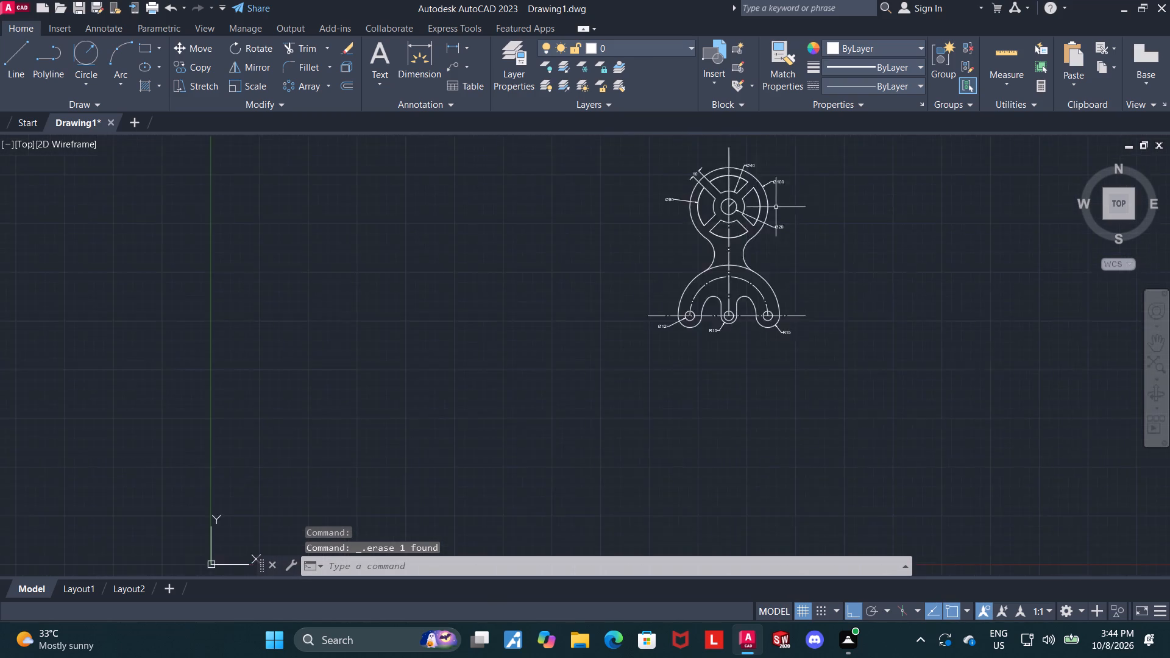
{"action": "scroll", "coordinate": [782, 207], "scroll_direction": "up", "scroll_amount": 2}
{"action": "key", "text": "Escape"}
{"action": "left_click", "coordinate": [299, 49]}
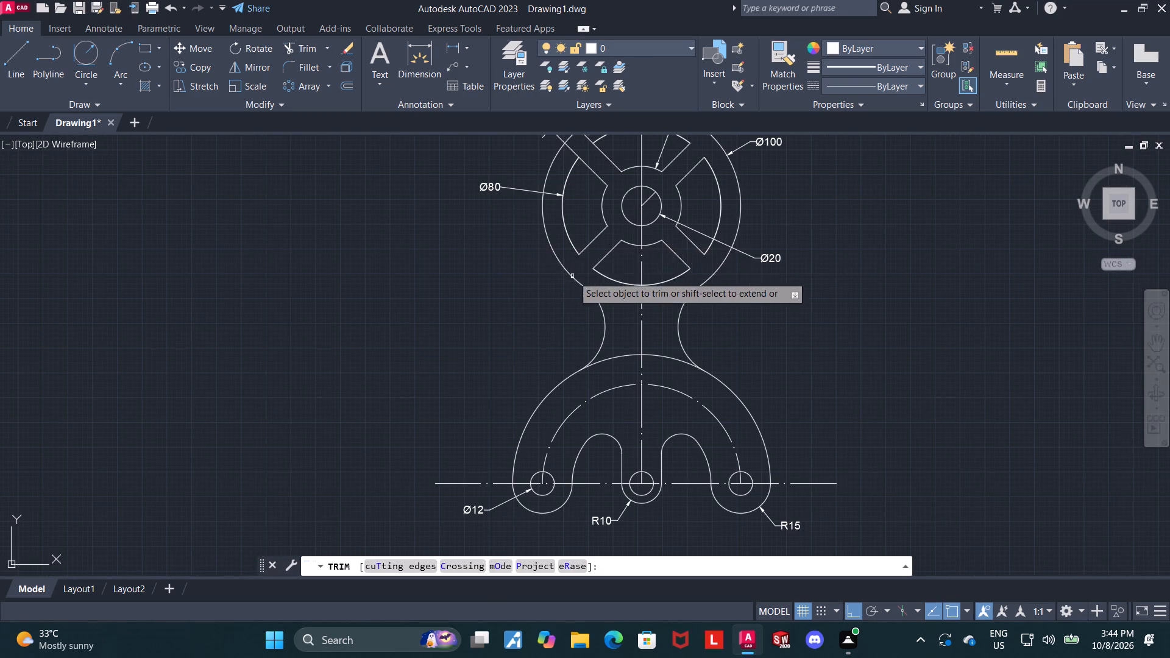
{"action": "scroll", "coordinate": [573, 276], "scroll_direction": "up", "scroll_amount": 1}
{"action": "left_click", "coordinate": [635, 404]}
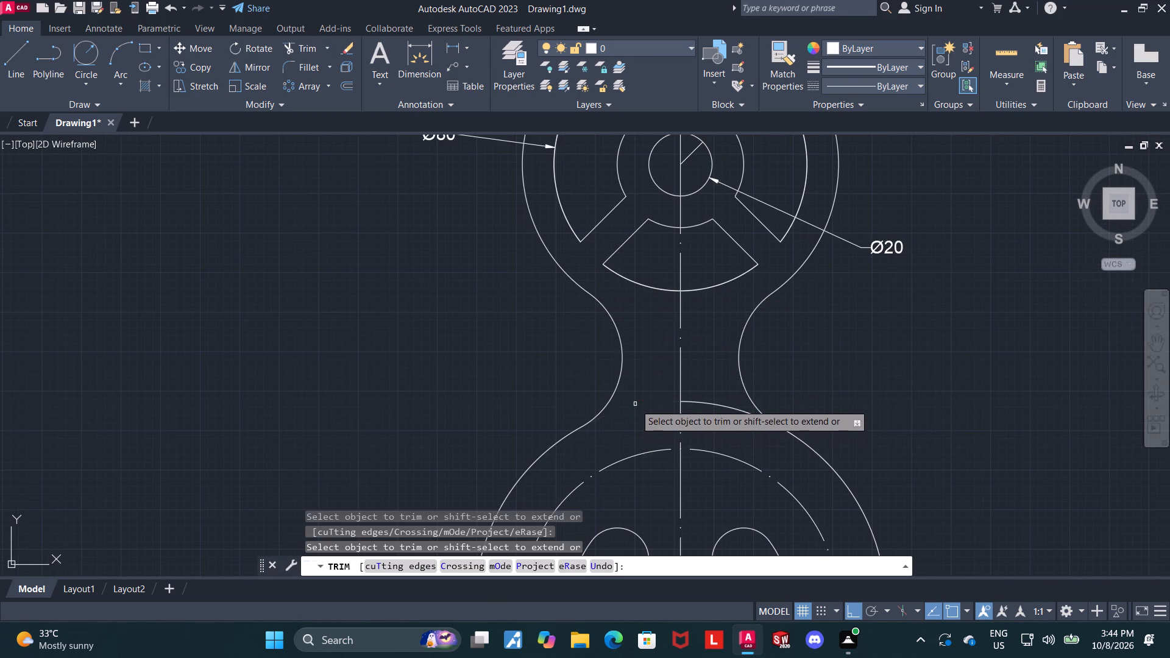
{"action": "left_click", "coordinate": [726, 405]}
Draw a 20 mm diameter circle centred where the vertical centerline crosses the top of the semicircular centerline arc.
{"action": "scroll", "coordinate": [762, 402], "scroll_direction": "down", "scroll_amount": 3}
{"action": "scroll", "coordinate": [759, 403], "scroll_direction": "up", "scroll_amount": 2}
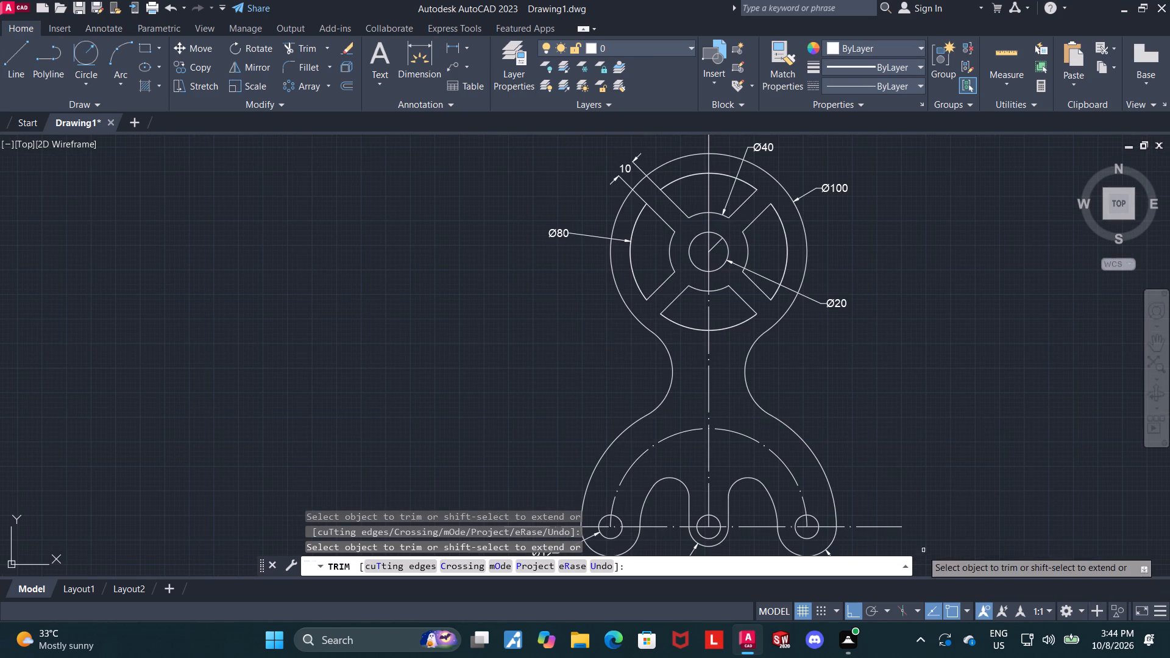
{"action": "scroll", "coordinate": [921, 550], "scroll_direction": "down", "scroll_amount": 2}
{"action": "scroll", "coordinate": [1125, 512], "scroll_direction": "up", "scroll_amount": 1}
{"action": "middle_click_drag", "start_coordinate": [1070, 496], "coordinate": [1022, 355]}
{"action": "scroll", "coordinate": [695, 319], "scroll_direction": "up", "scroll_amount": 3}
{"action": "scroll", "coordinate": [491, 450], "scroll_direction": "down", "scroll_amount": 2}
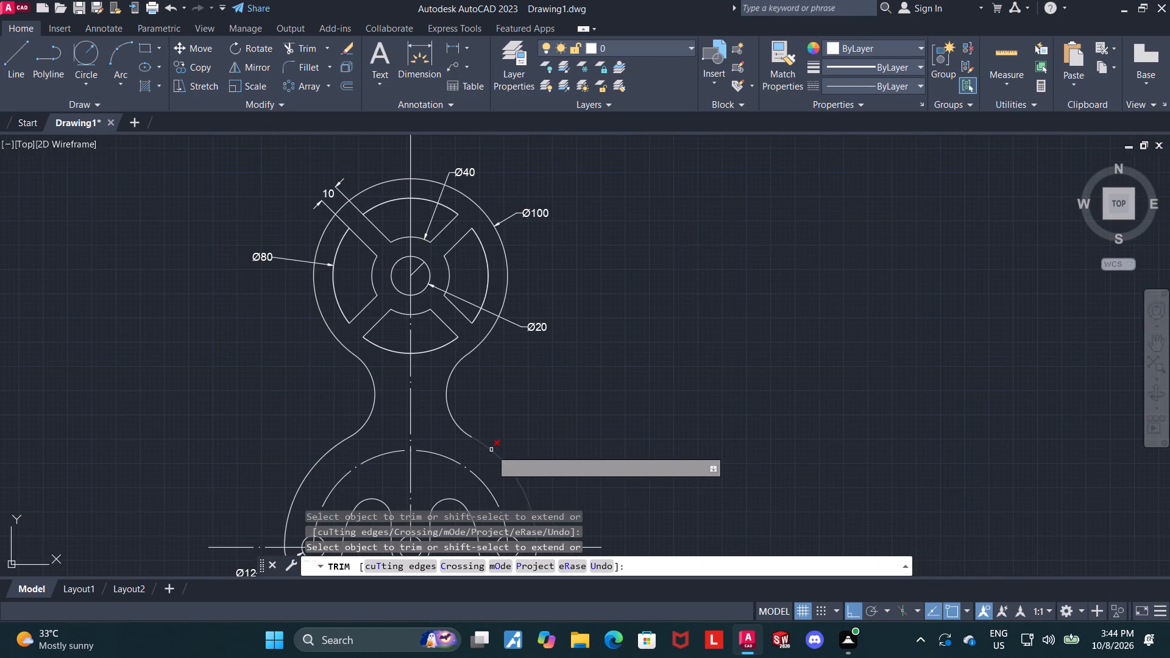
{"action": "scroll", "coordinate": [421, 470], "scroll_direction": "up", "scroll_amount": 1}
{"action": "middle_click_drag", "start_coordinate": [419, 459], "coordinate": [425, 427]}
{"action": "scroll", "coordinate": [420, 427], "scroll_direction": "up", "scroll_amount": 2}
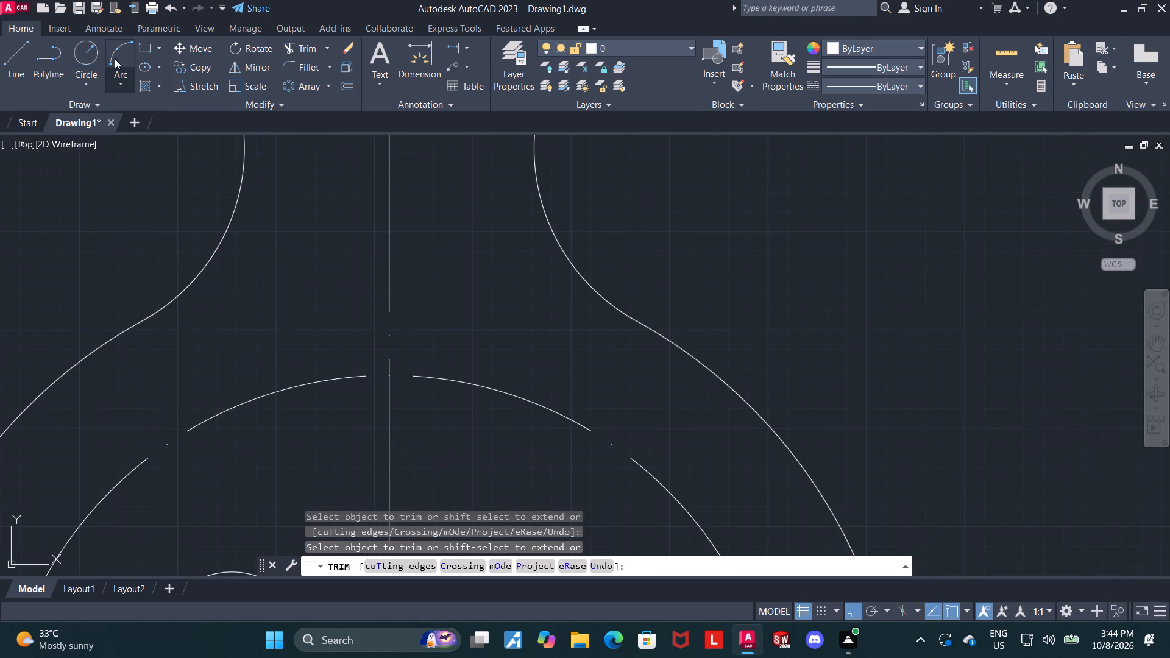
{"action": "left_click", "coordinate": [90, 83]}
{"action": "left_click", "coordinate": [92, 115]}
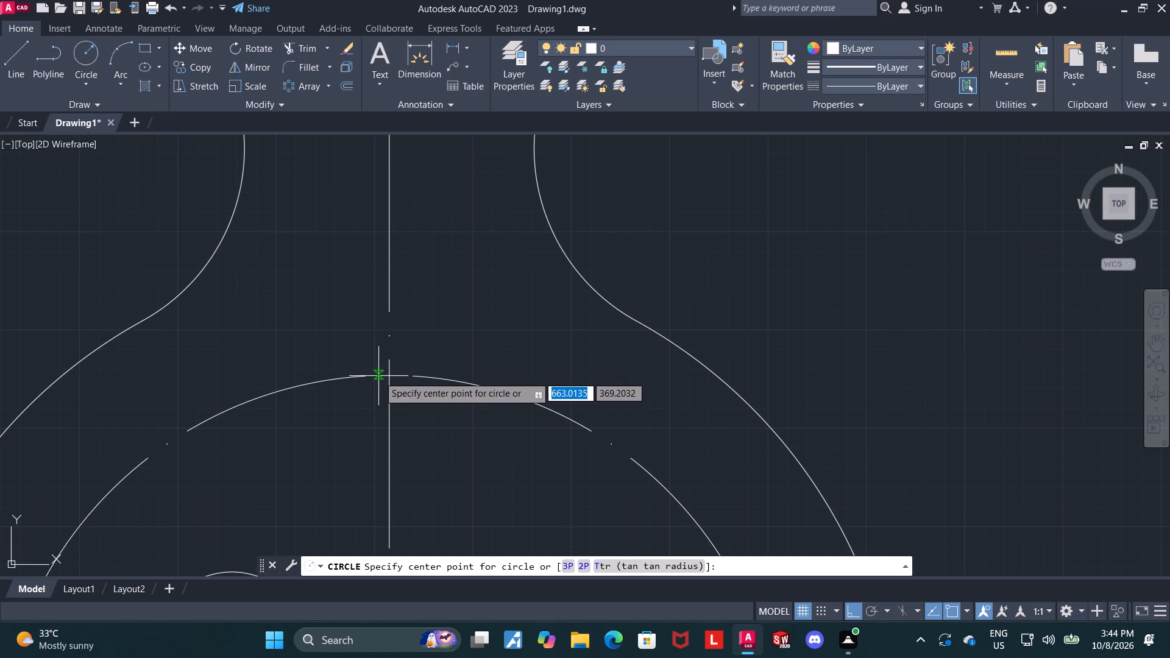
{"action": "left_click", "coordinate": [386, 376]}
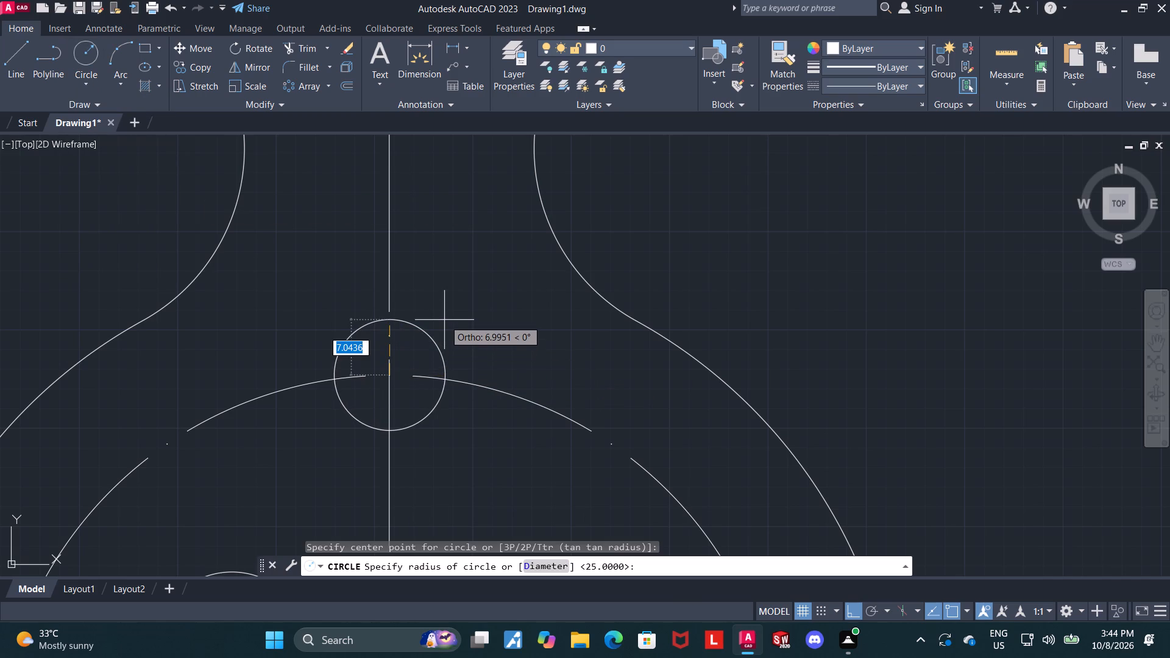
{"action": "key", "text": "d"}
{"action": "key", "text": "Return"}
{"action": "type", "text": "20"}
{"action": "key", "text": "Return"}
{"action": "key", "text": "Escape"}
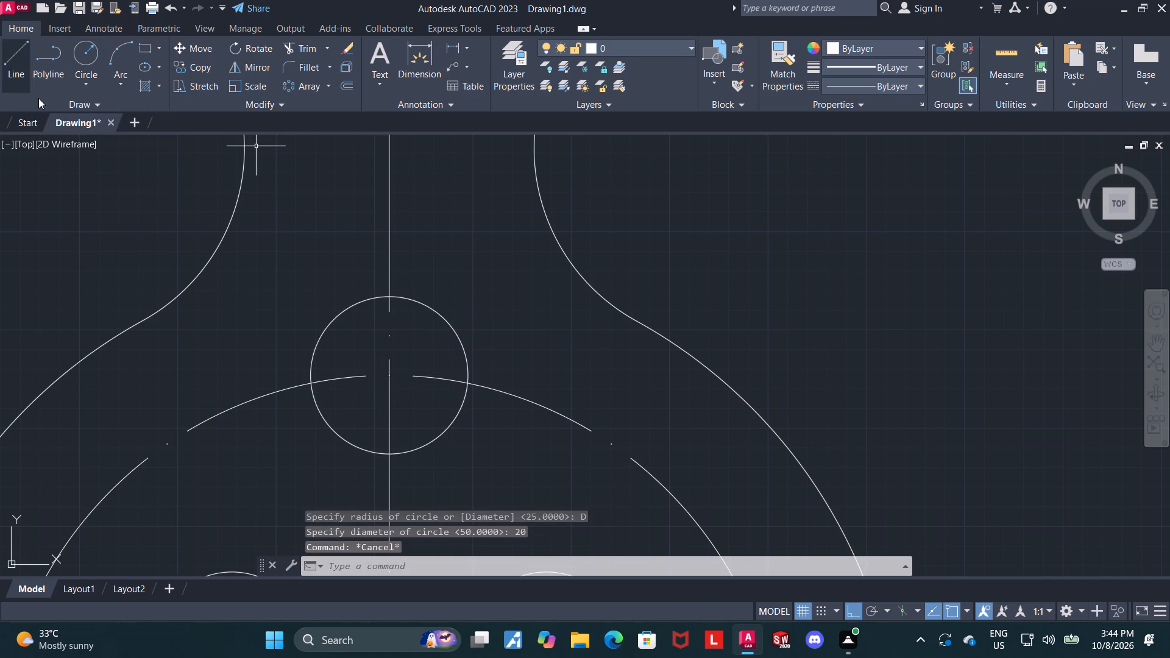
Add a diameter dimension to the new circle, placed above and to its left.
{"action": "left_click", "coordinate": [405, 55]}
{"action": "scroll", "coordinate": [459, 187], "scroll_direction": "down", "scroll_amount": 1}
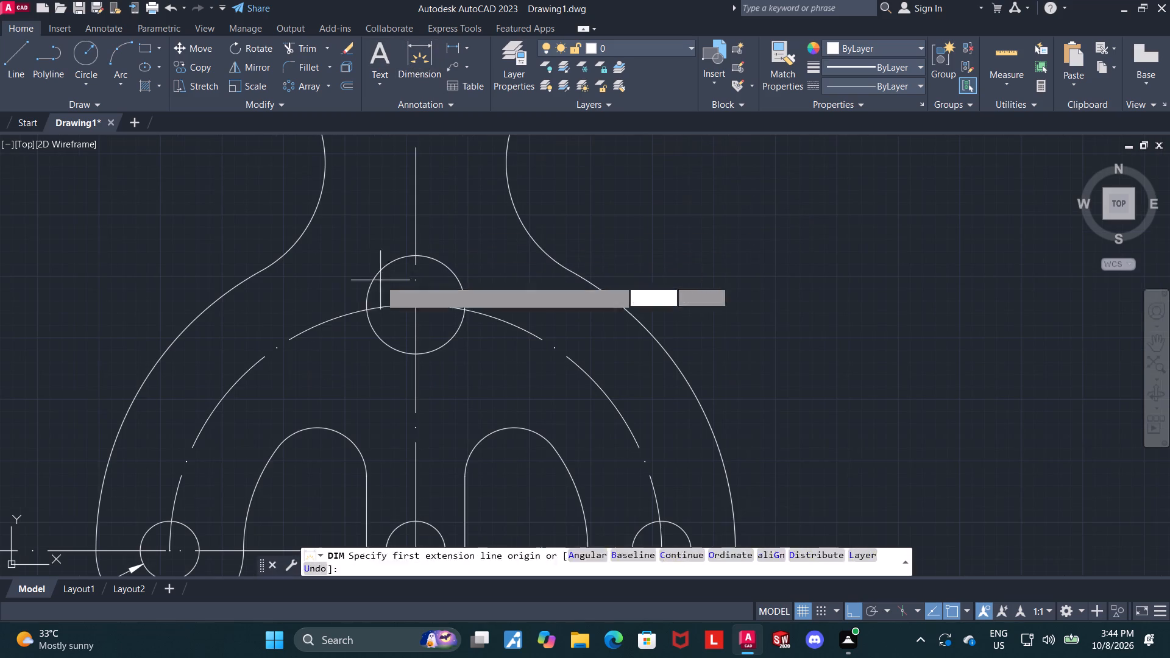
{"action": "left_click", "coordinate": [371, 280]}
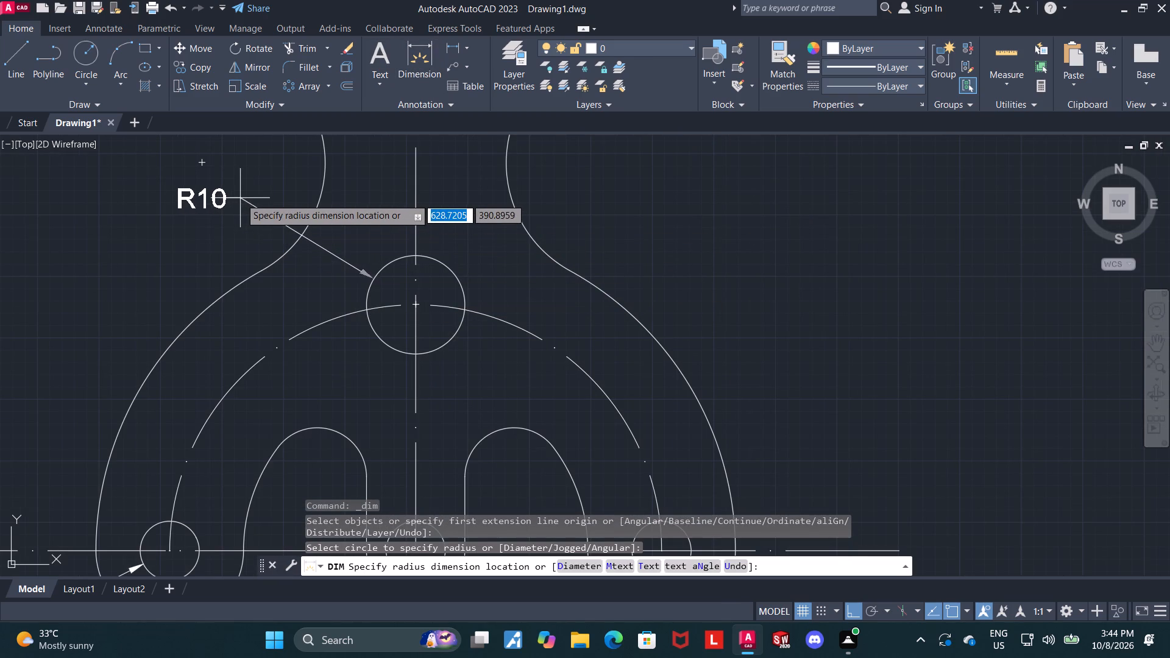
{"action": "key", "text": "d"}
{"action": "key", "text": "Return"}
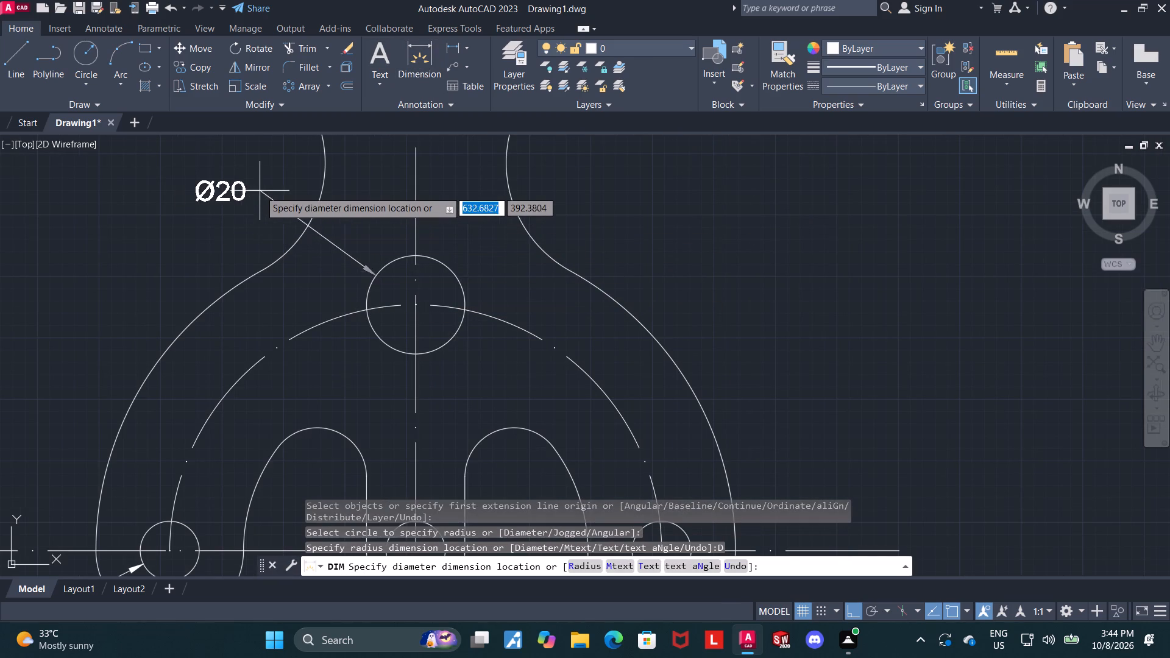
{"action": "left_click", "coordinate": [231, 183]}
{"action": "key", "text": "Escape"}
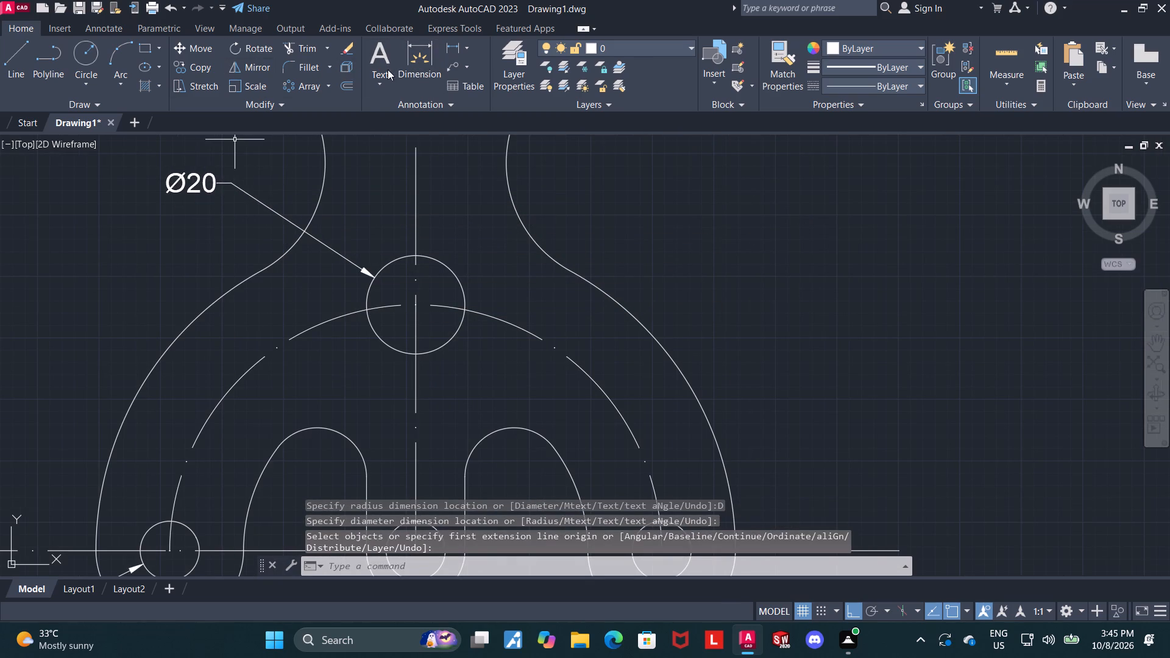
Add a radius dimension to the semicircular centerline arc, placed just inside its upper-left portion.
{"action": "left_click", "coordinate": [407, 54]}
{"action": "scroll", "coordinate": [428, 108], "scroll_direction": "down", "scroll_amount": 3}
{"action": "scroll", "coordinate": [451, 243], "scroll_direction": "up", "scroll_amount": 1}
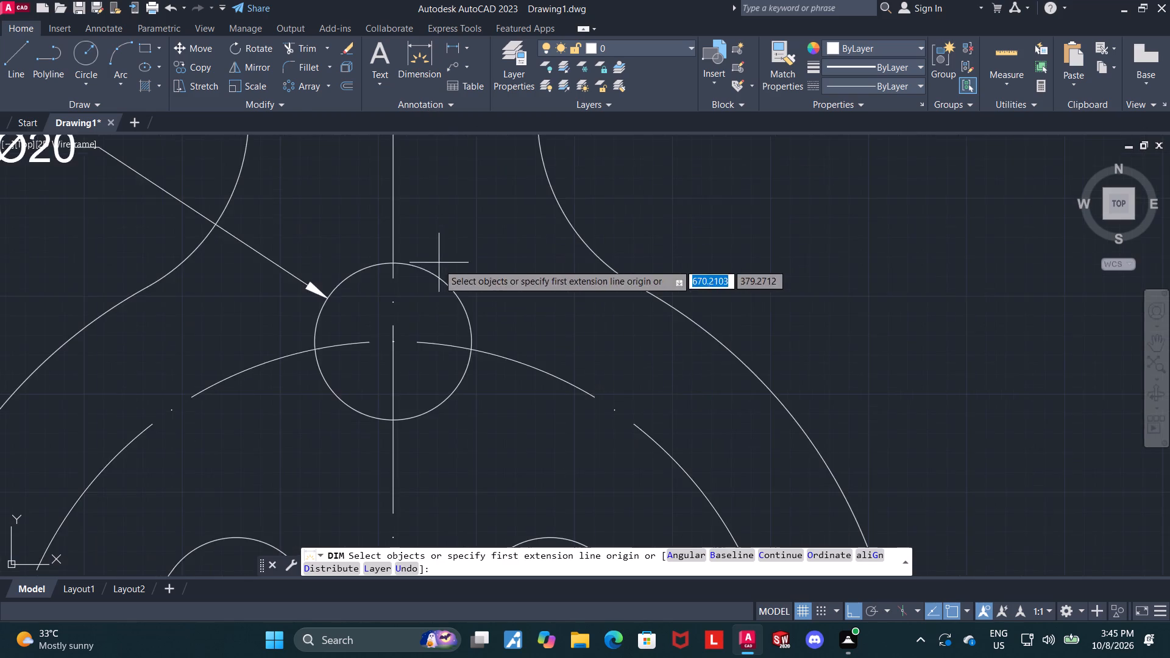
{"action": "scroll", "coordinate": [437, 266], "scroll_direction": "down", "scroll_amount": 3}
{"action": "scroll", "coordinate": [384, 350], "scroll_direction": "up", "scroll_amount": 3}
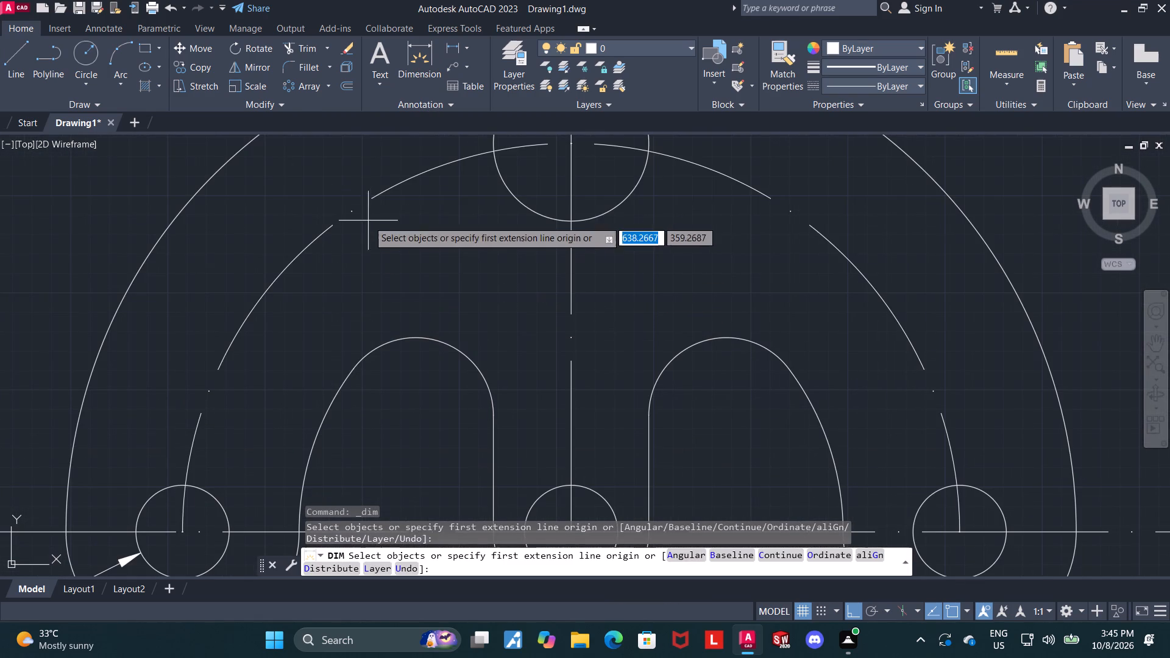
{"action": "left_click", "coordinate": [388, 191]}
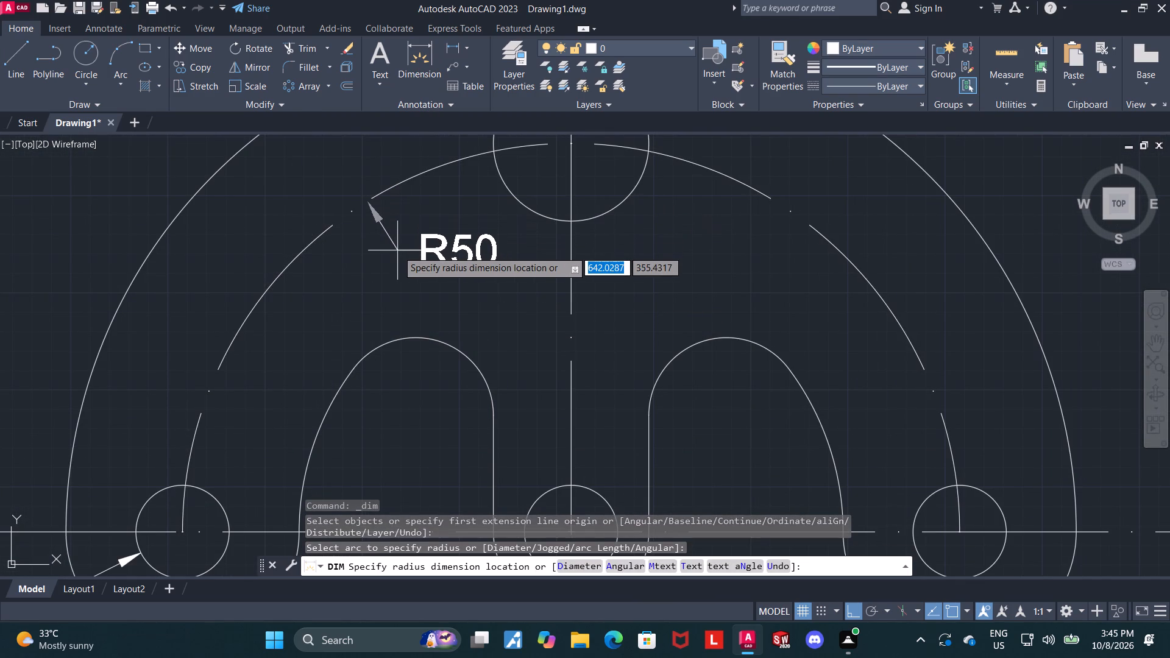
{"action": "left_click", "coordinate": [397, 250]}
{"action": "key", "text": "Escape"}
{"action": "key", "text": "Escape"}
Add a radius dimension to the right connecting arc, placed to the right of the neck.
{"action": "left_click", "coordinate": [414, 50]}
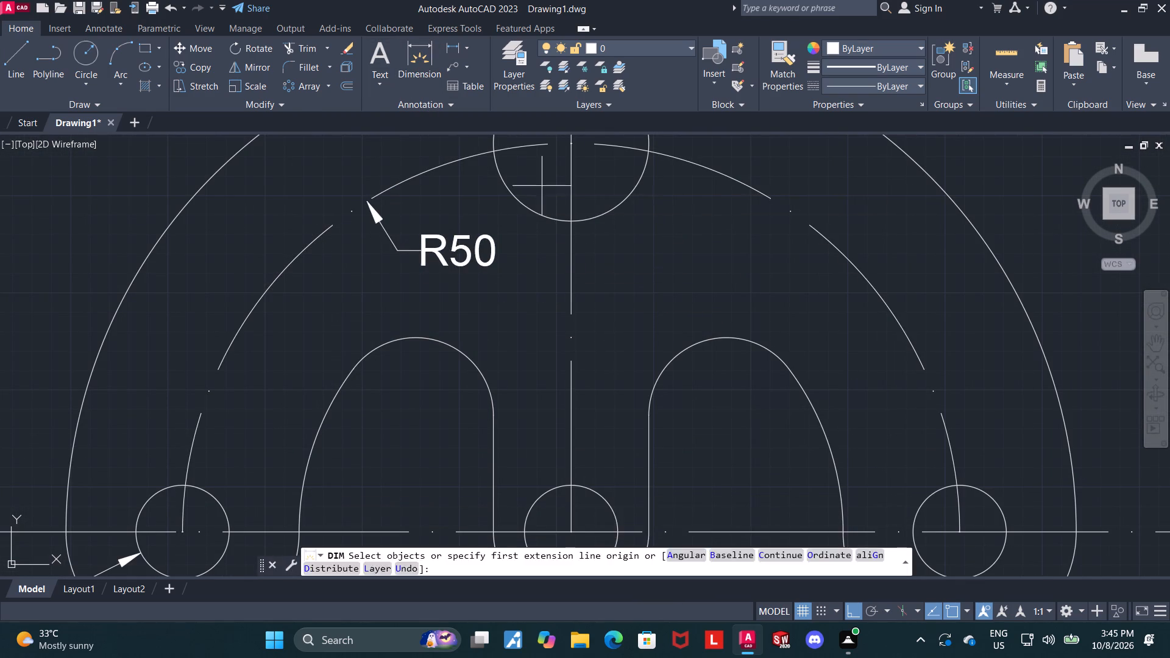
{"action": "scroll", "coordinate": [580, 224], "scroll_direction": "down", "scroll_amount": 2}
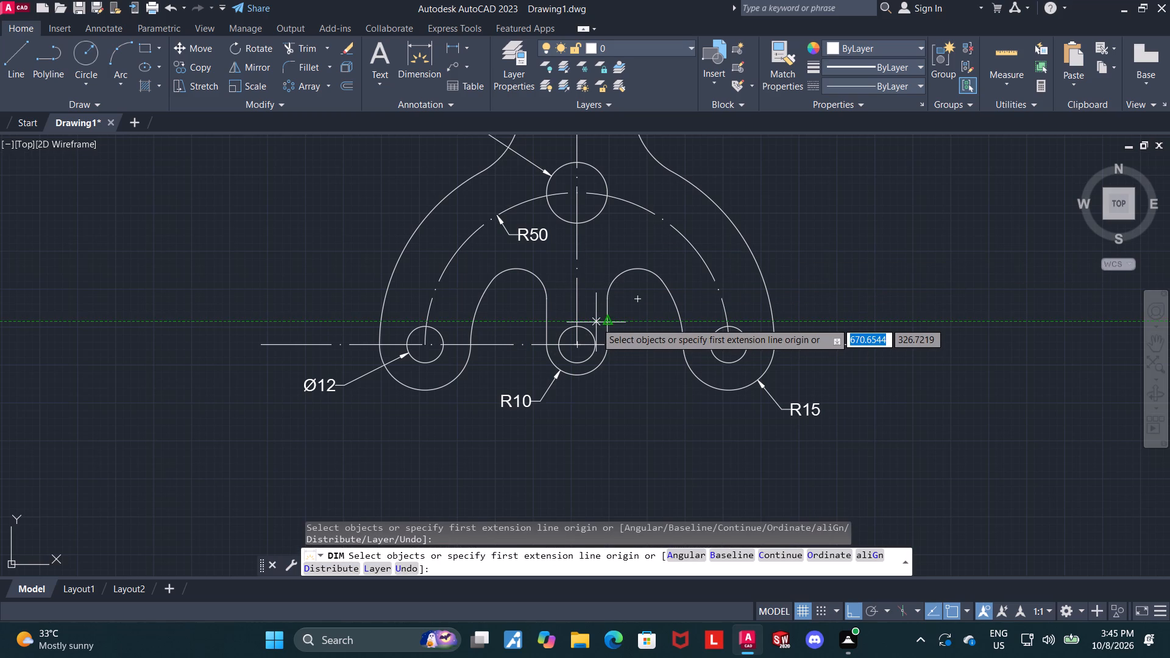
{"action": "scroll", "coordinate": [596, 322], "scroll_direction": "down", "scroll_amount": 2}
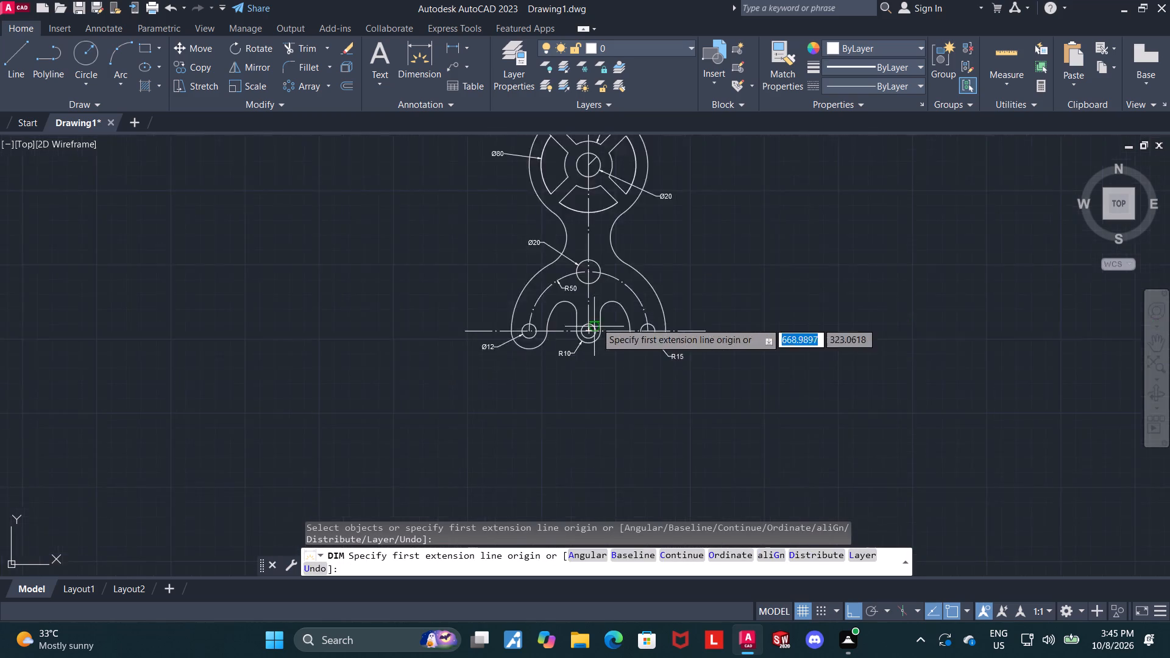
{"action": "scroll", "coordinate": [596, 322], "scroll_direction": "down", "scroll_amount": 1}
{"action": "scroll", "coordinate": [600, 262], "scroll_direction": "up", "scroll_amount": 4}
{"action": "left_click", "coordinate": [626, 263]}
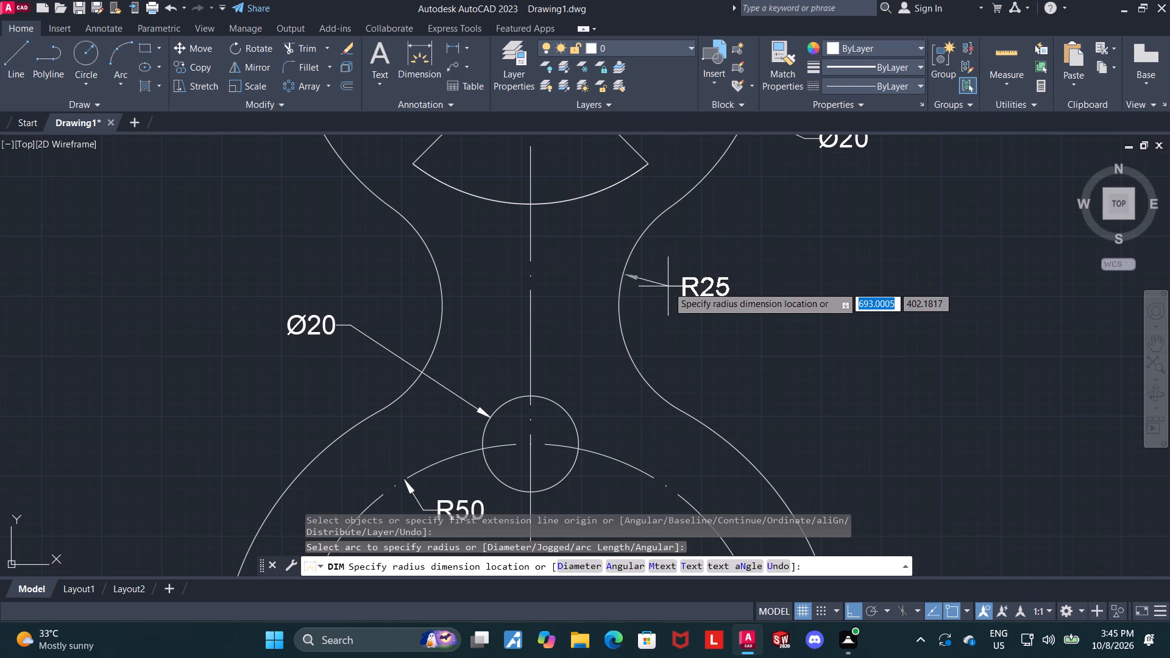
{"action": "left_click", "coordinate": [714, 277]}
{"action": "key", "text": "Escape"}
Add a vertical dimension between the upper circle's centre and the central lower hole's centre, placed to the right of the part.
{"action": "scroll", "coordinate": [708, 299], "scroll_direction": "down", "scroll_amount": 2}
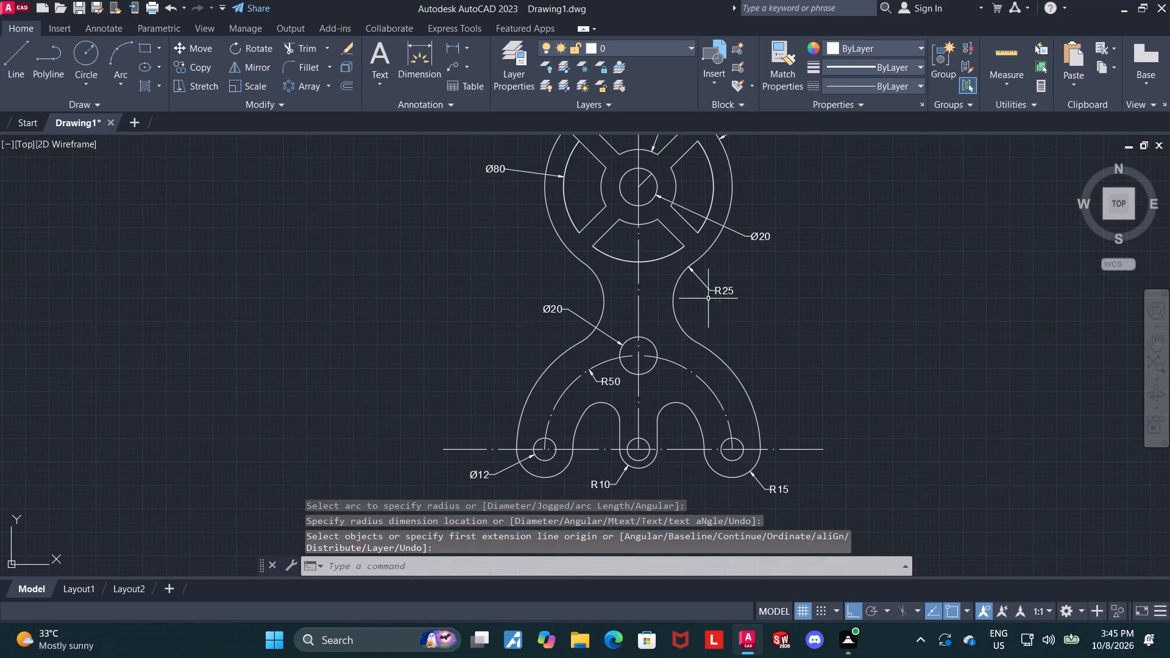
{"action": "left_click", "coordinate": [418, 60]}
{"action": "scroll", "coordinate": [638, 191], "scroll_direction": "up", "scroll_amount": 3}
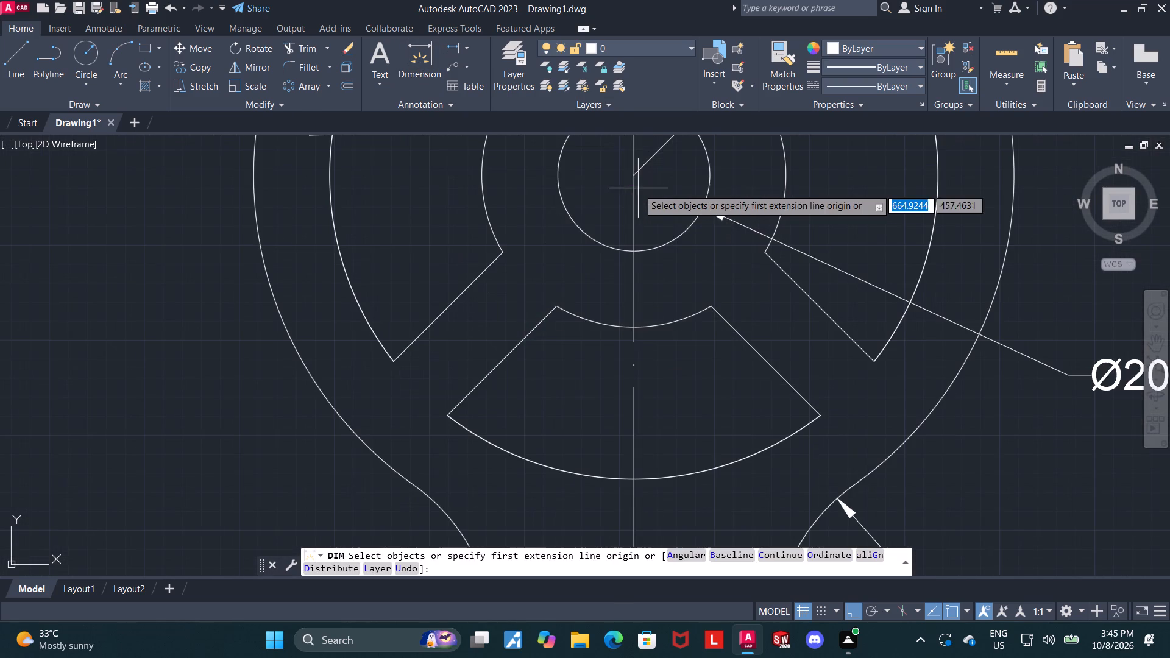
{"action": "left_click", "coordinate": [633, 177]}
{"action": "scroll", "coordinate": [640, 230], "scroll_direction": "down", "scroll_amount": 6}
{"action": "scroll", "coordinate": [646, 270], "scroll_direction": "up", "scroll_amount": 4}
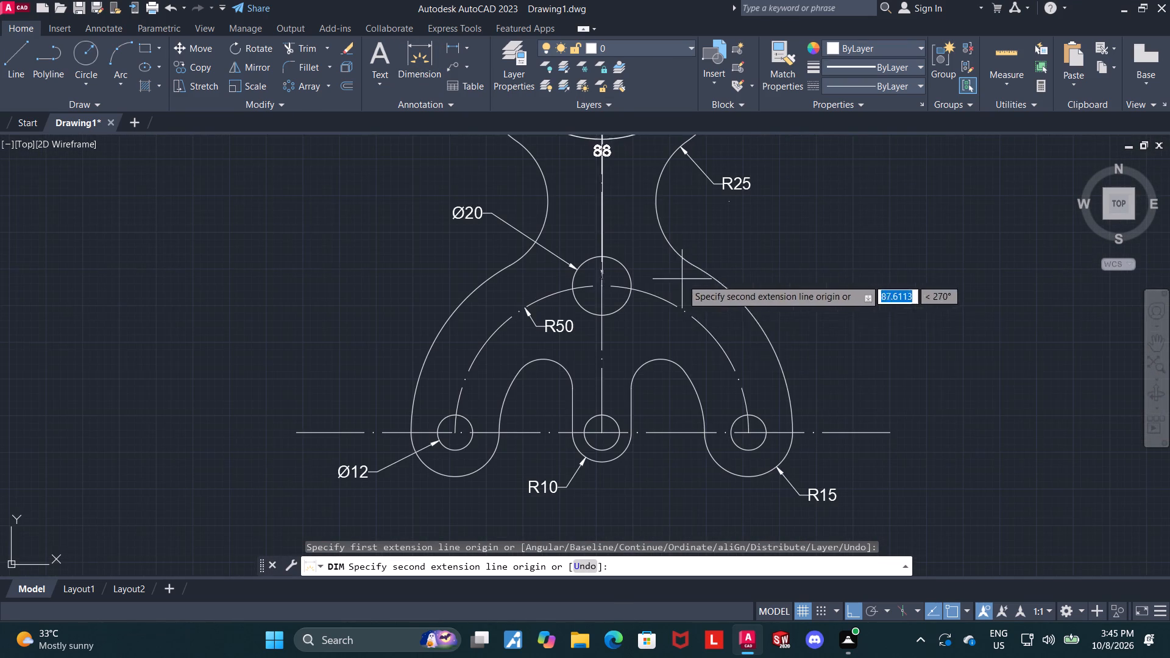
{"action": "left_click", "coordinate": [604, 436]}
{"action": "left_click", "coordinate": [865, 323]}
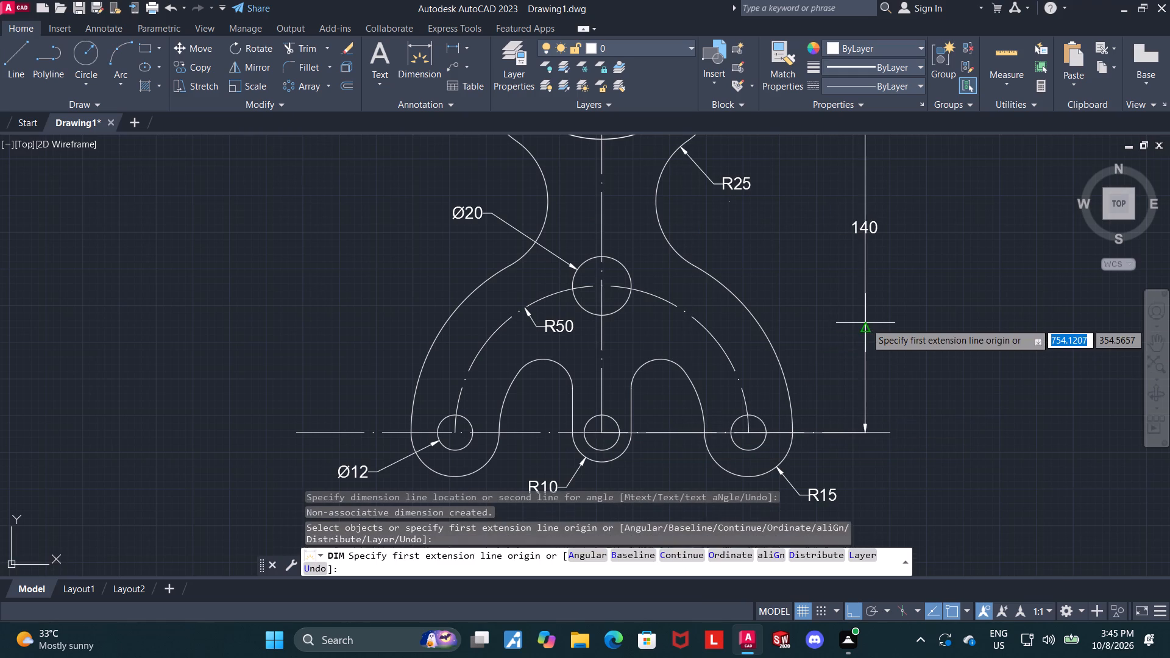
{"action": "scroll", "coordinate": [865, 323], "scroll_direction": "down", "scroll_amount": 3}
{"action": "scroll", "coordinate": [856, 272], "scroll_direction": "up", "scroll_amount": 2}
{"action": "key", "text": "Escape"}
{"action": "key", "text": "Escape"}
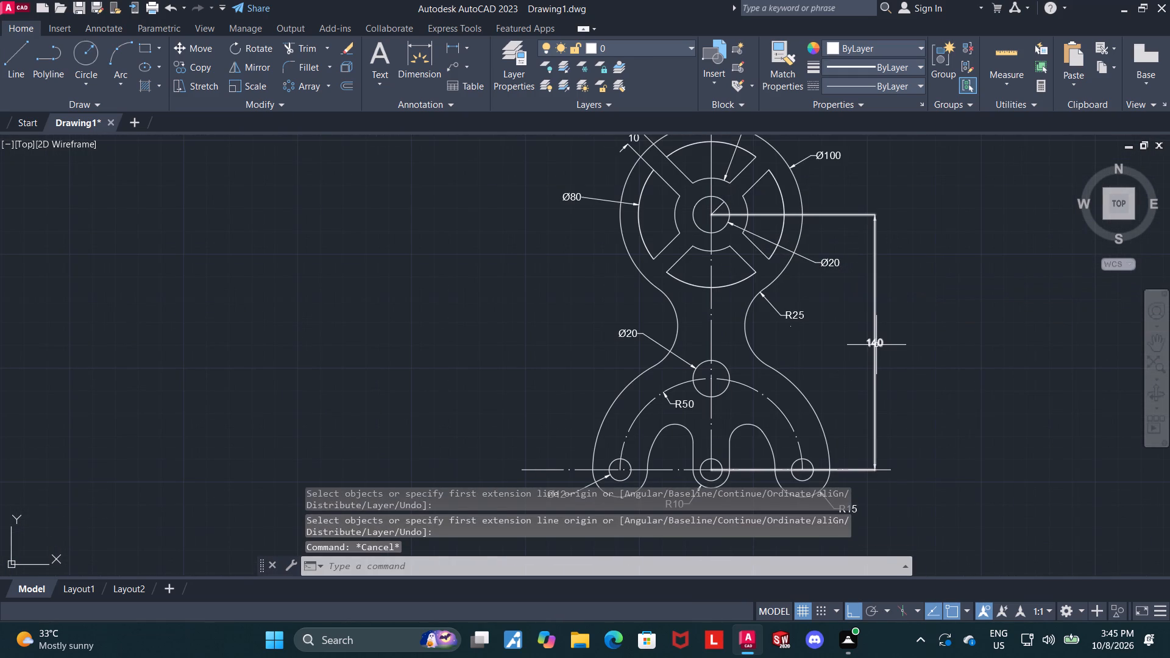
Move the overall vertical centre-to-centre dimension line slightly closer to the part.
{"action": "left_click", "coordinate": [876, 345]}
{"action": "left_click_drag", "start_coordinate": [877, 339], "coordinate": [862, 335]}
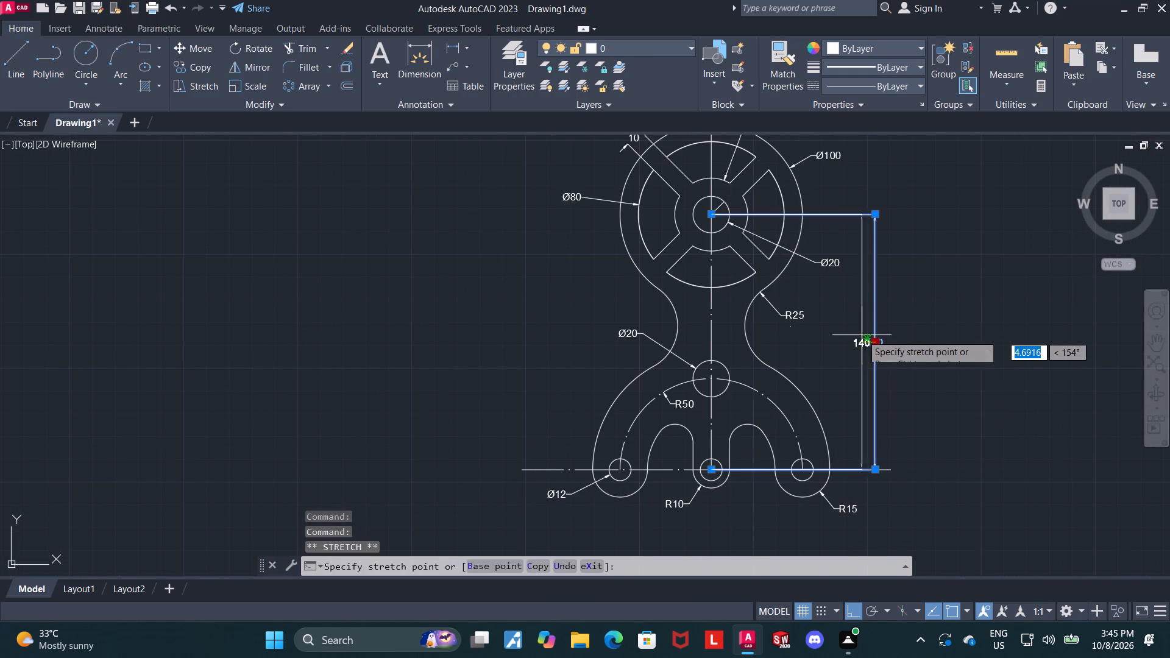
{"action": "left_click", "coordinate": [862, 334]}
{"action": "key", "text": "Escape"}
{"action": "key", "text": "Escape"}
Look over the whole part to check which features still need dimensions.
{"action": "scroll", "coordinate": [950, 337], "scroll_direction": "down", "scroll_amount": 1}
{"action": "scroll", "coordinate": [946, 330], "scroll_direction": "up", "scroll_amount": 1}
{"action": "middle_click_drag", "start_coordinate": [961, 324], "coordinate": [957, 330]}
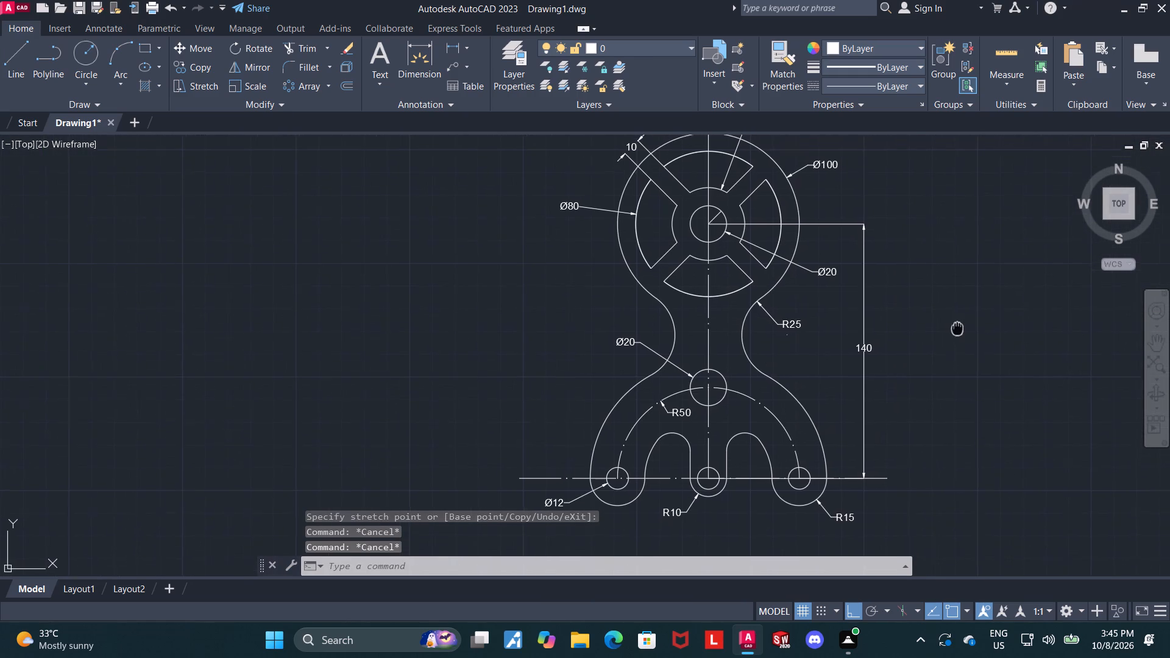
{"action": "middle_click_drag", "start_coordinate": [957, 330], "coordinate": [951, 359]}
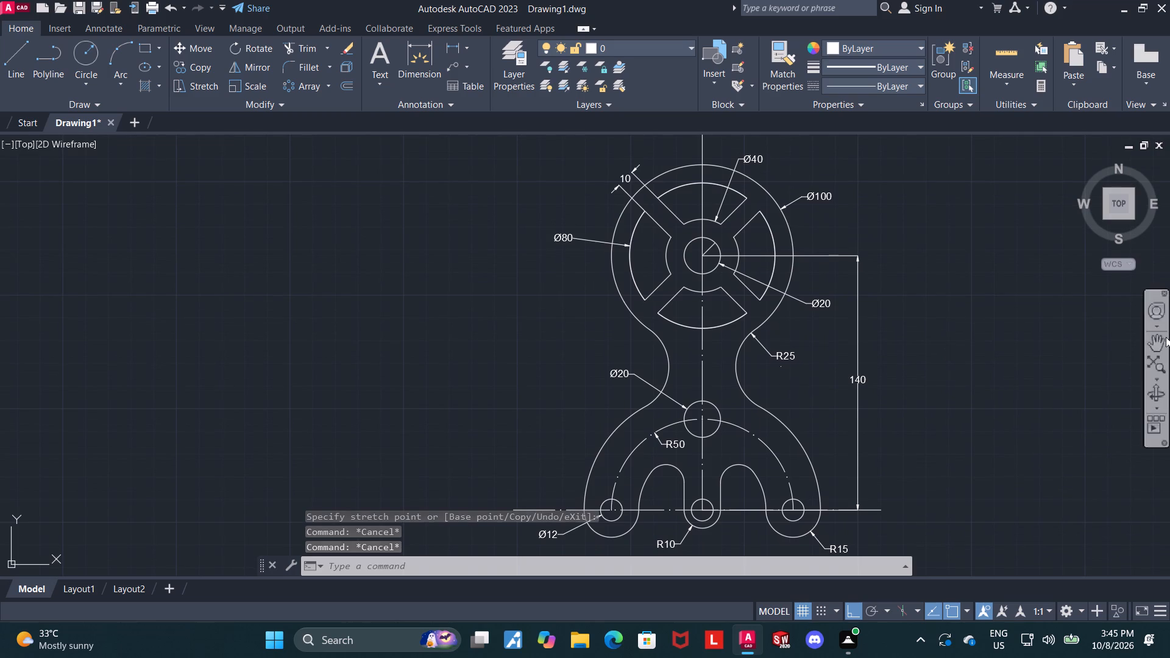
{"action": "left_click", "coordinate": [1161, 348]}
{"action": "left_click_drag", "start_coordinate": [1018, 361], "coordinate": [973, 352]}
{"action": "scroll", "coordinate": [972, 353], "scroll_direction": "down", "scroll_amount": 1}
{"action": "left_click", "coordinate": [970, 353]}
{"action": "left_click_drag", "start_coordinate": [967, 350], "coordinate": [881, 341]}
{"action": "scroll", "coordinate": [877, 341], "scroll_direction": "up", "scroll_amount": 1}
{"action": "scroll", "coordinate": [877, 341], "scroll_direction": "down", "scroll_amount": 1}
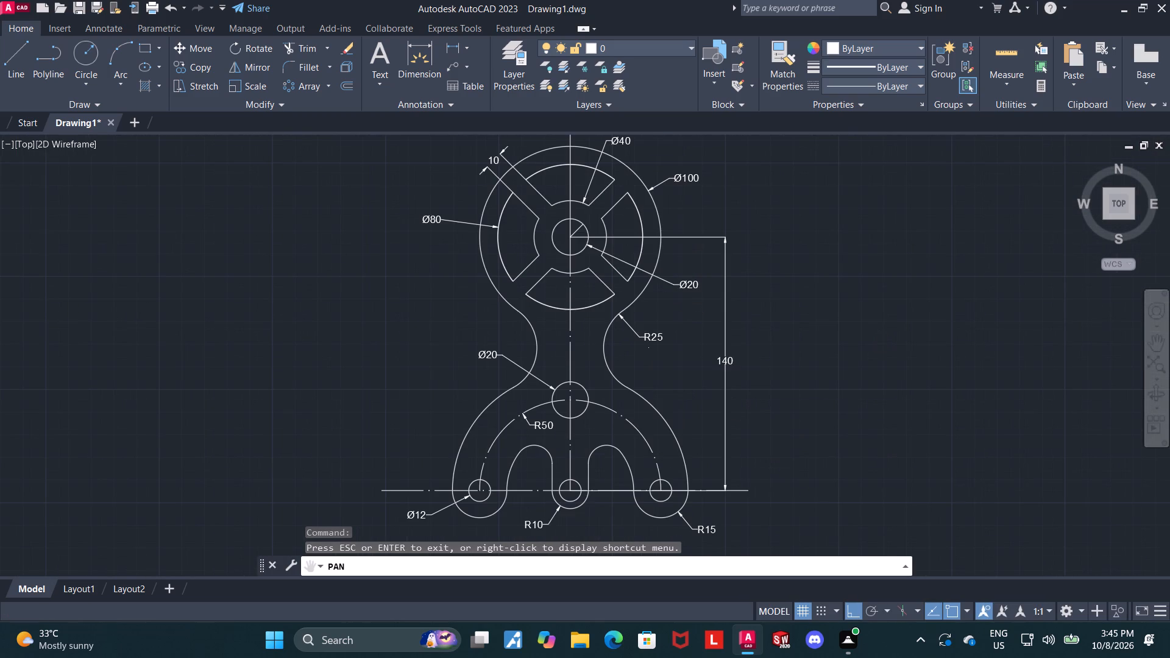
{"action": "scroll", "coordinate": [874, 341], "scroll_direction": "up", "scroll_amount": 1}
{"action": "left_click_drag", "start_coordinate": [870, 341], "coordinate": [902, 354]}
{"action": "key", "text": "Escape"}
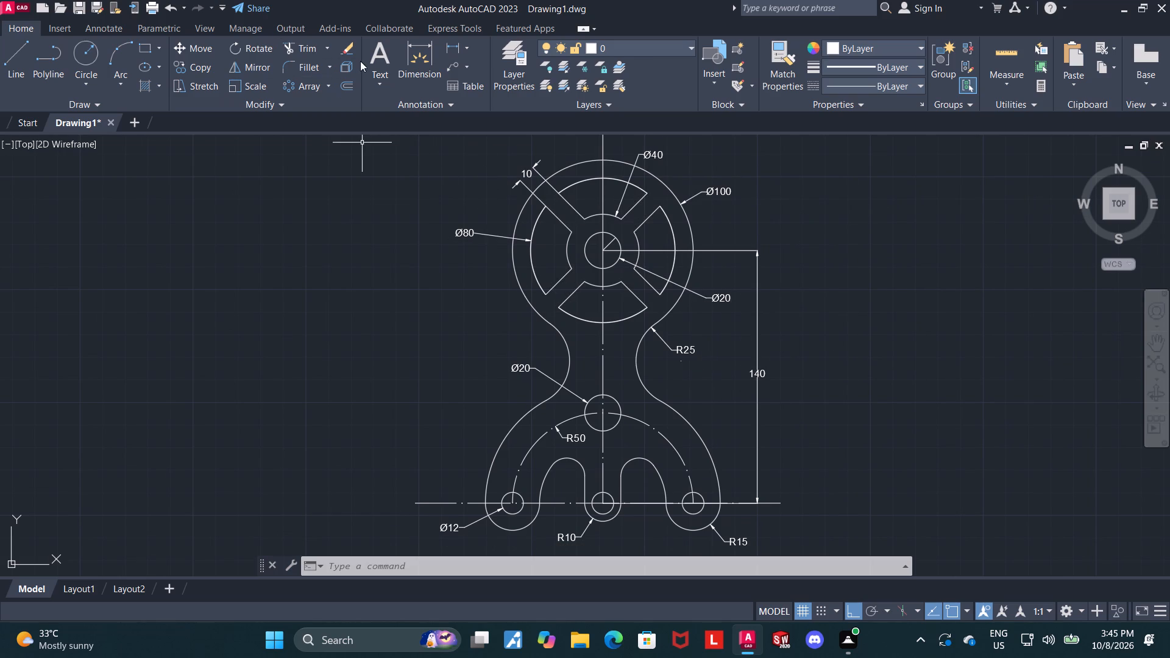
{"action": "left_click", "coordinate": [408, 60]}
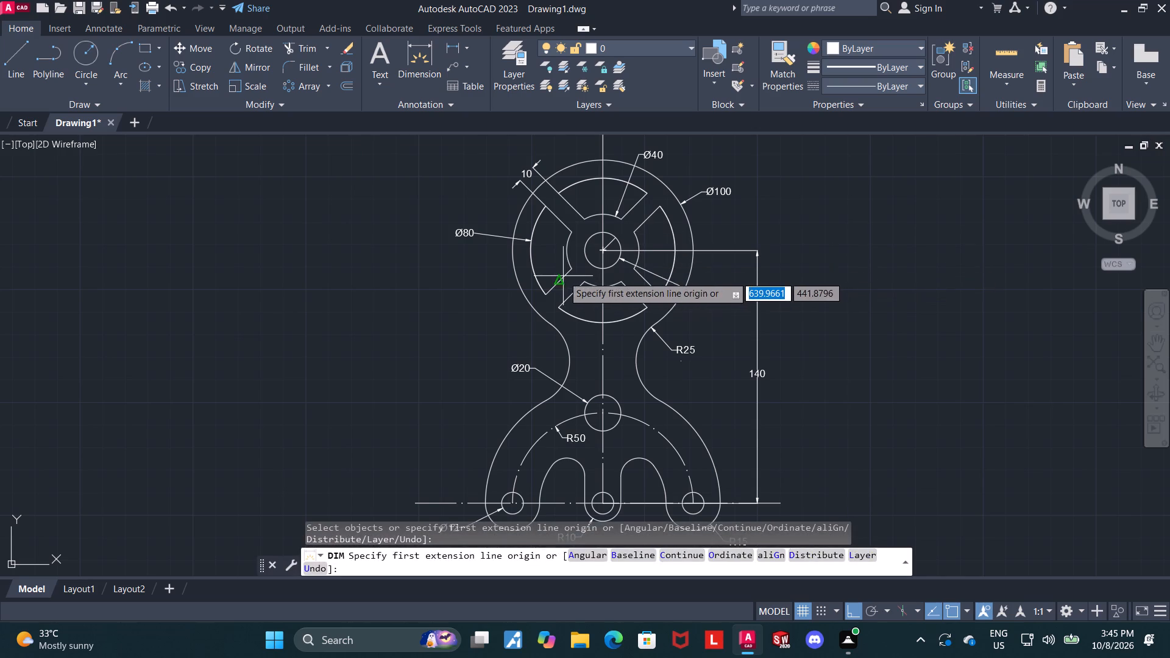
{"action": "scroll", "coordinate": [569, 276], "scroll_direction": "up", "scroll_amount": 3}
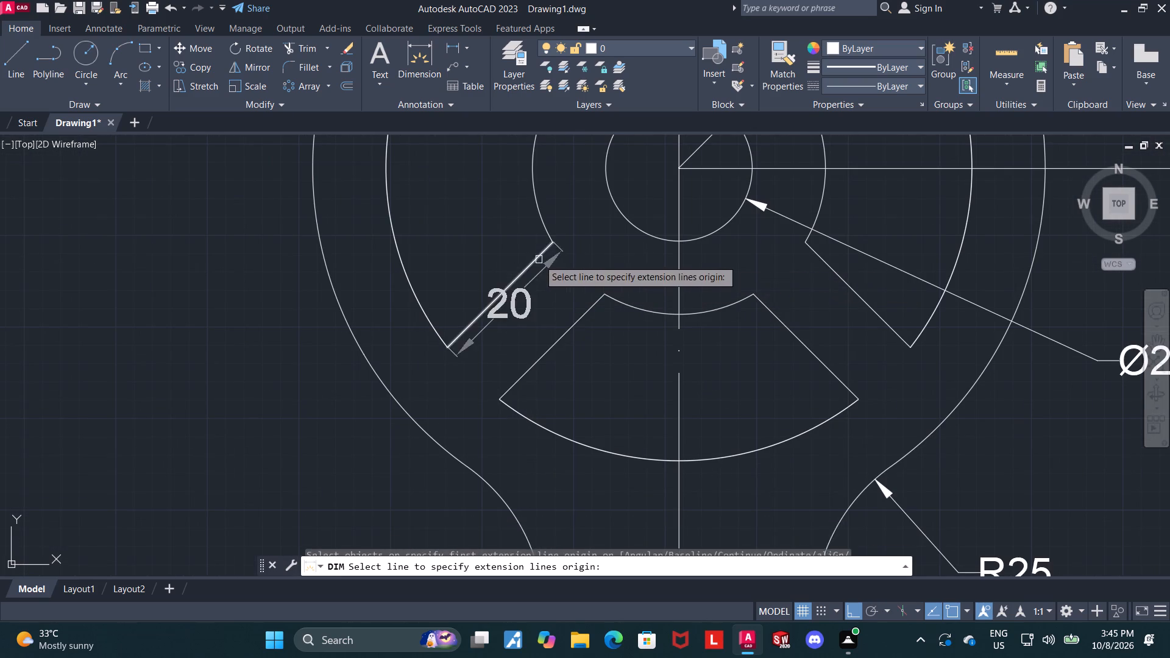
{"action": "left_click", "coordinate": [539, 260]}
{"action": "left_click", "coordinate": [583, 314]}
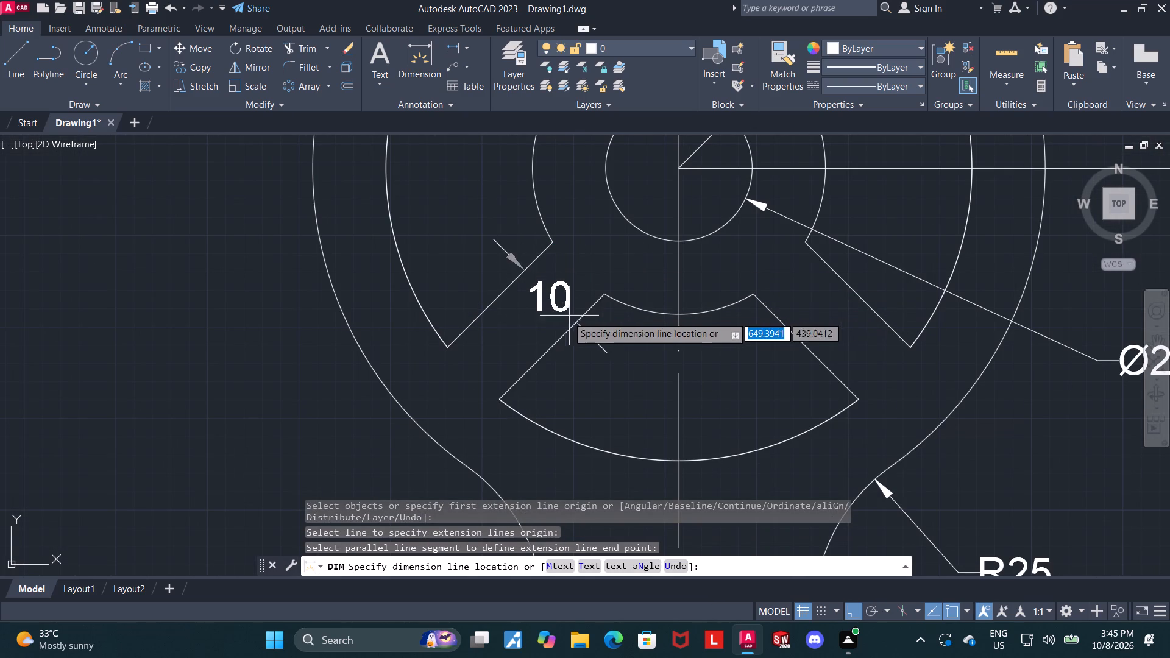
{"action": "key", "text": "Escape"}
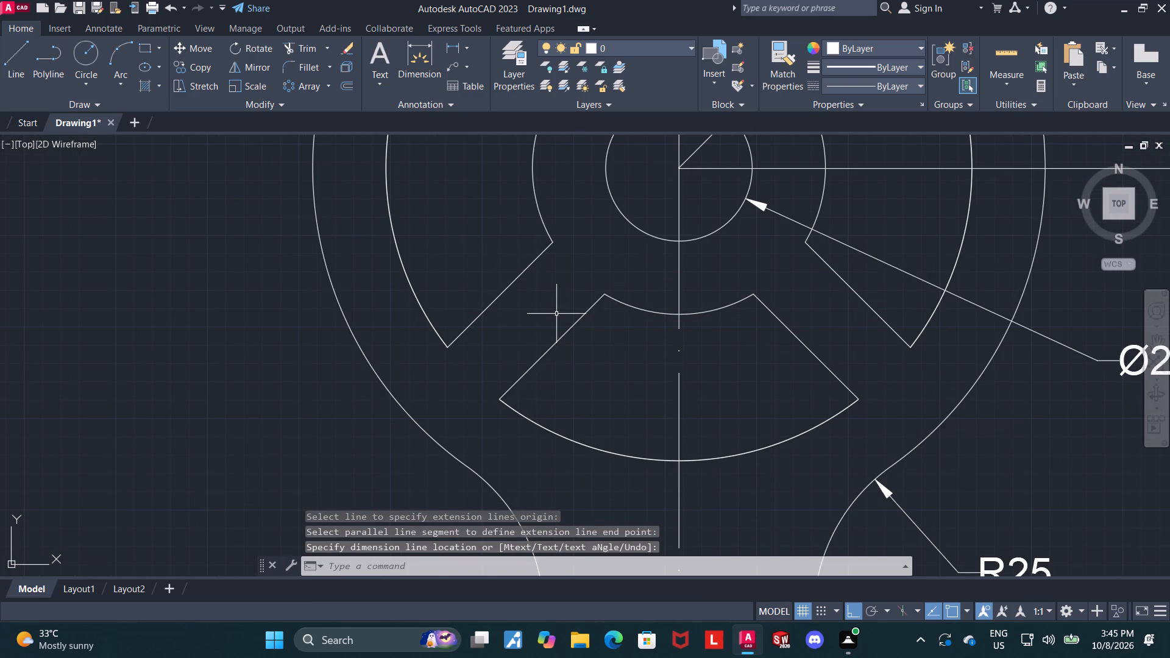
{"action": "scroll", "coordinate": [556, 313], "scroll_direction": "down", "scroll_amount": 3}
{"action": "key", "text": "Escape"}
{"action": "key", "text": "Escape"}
Review the complete part outline and all its dimensions.
{"action": "middle_click_drag", "start_coordinate": [810, 361], "coordinate": [829, 311]}
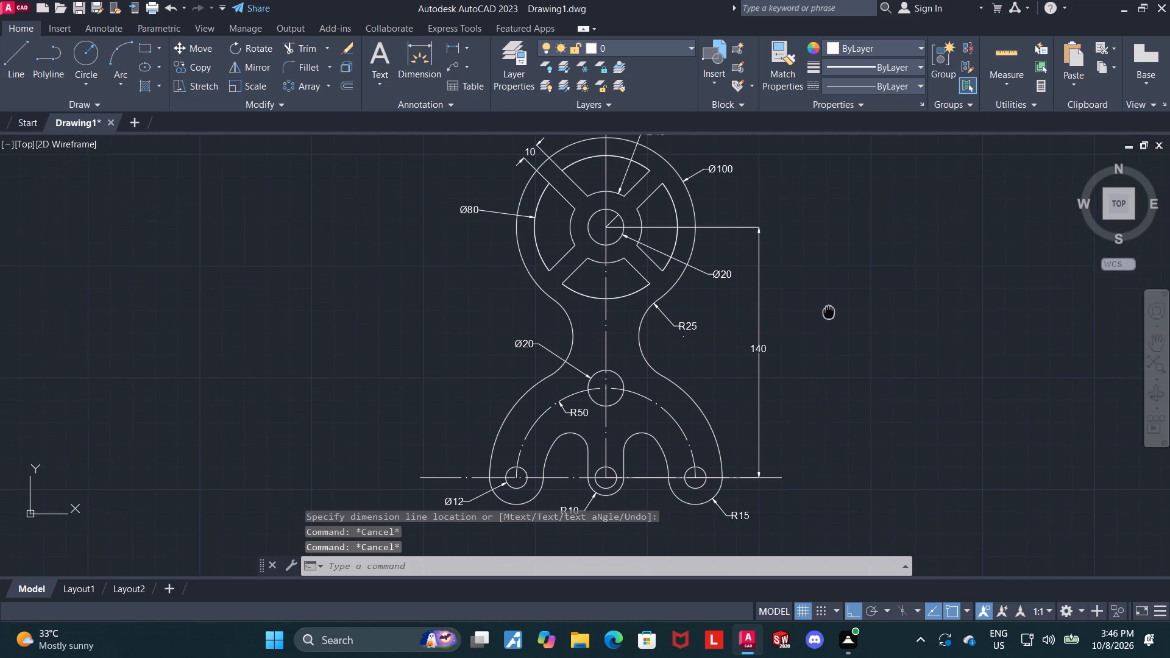
{"action": "middle_click_drag", "start_coordinate": [829, 311], "coordinate": [829, 311]}
{"action": "scroll", "coordinate": [829, 311], "scroll_direction": "down", "scroll_amount": 1}
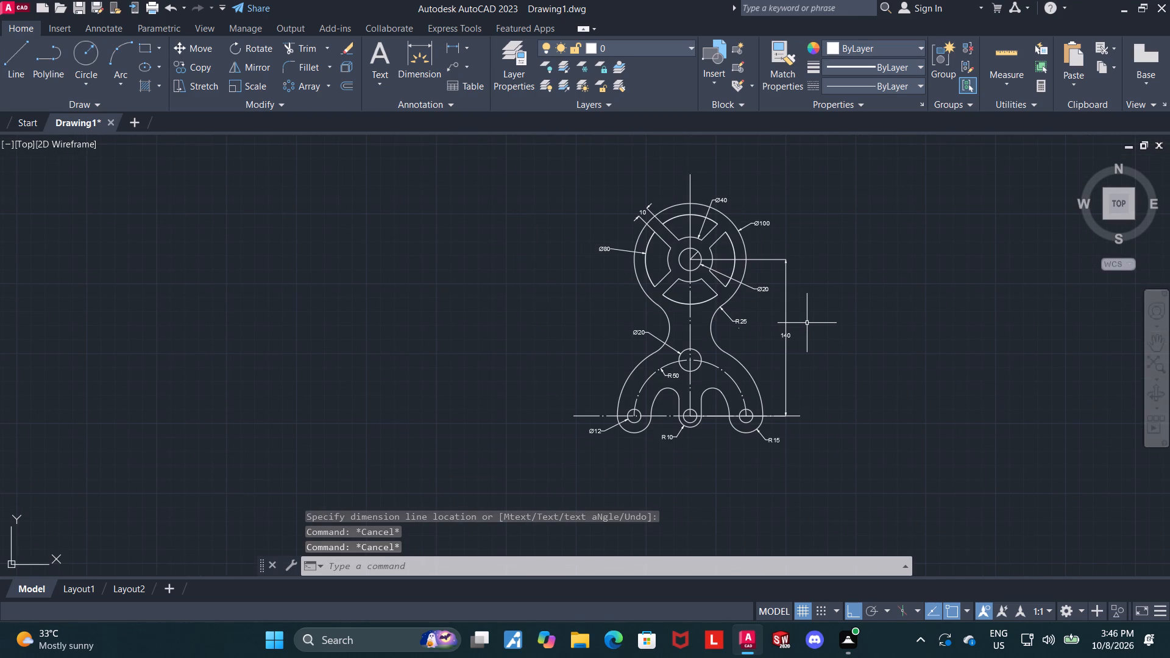
{"action": "middle_click_drag", "start_coordinate": [808, 325], "coordinate": [796, 338]}
{"action": "scroll", "coordinate": [796, 338], "scroll_direction": "up", "scroll_amount": 1}
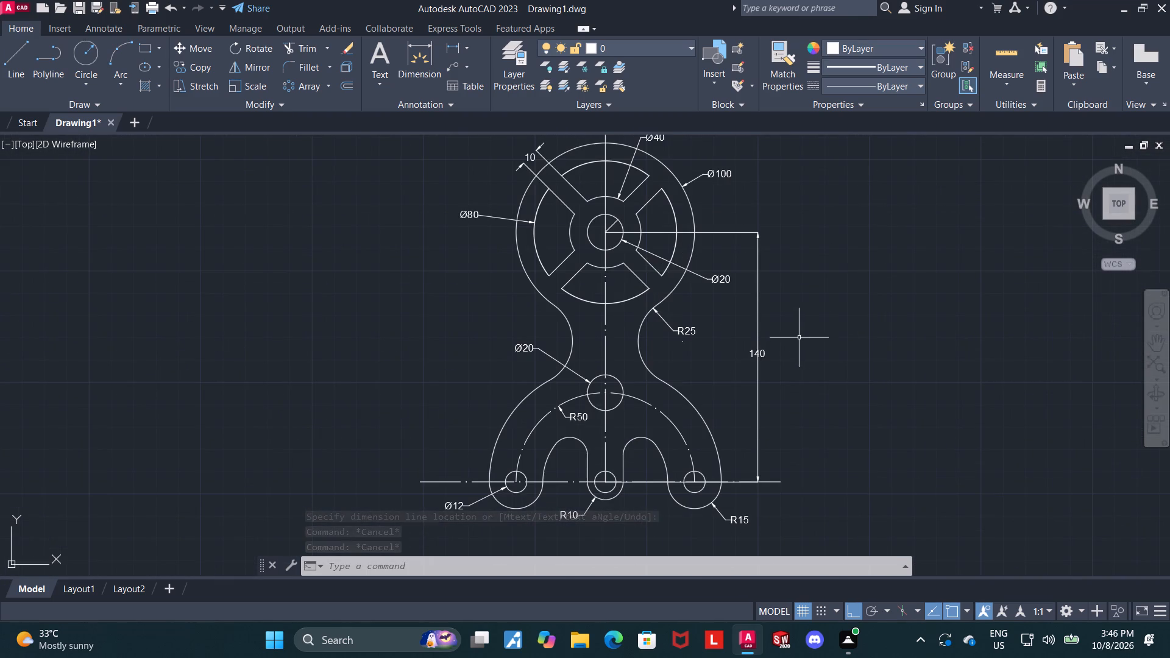
{"action": "scroll", "coordinate": [807, 338], "scroll_direction": "down", "scroll_amount": 1}
{"action": "scroll", "coordinate": [959, 344], "scroll_direction": "up", "scroll_amount": 1}
{"action": "middle_click_drag", "start_coordinate": [944, 353], "coordinate": [948, 369]}
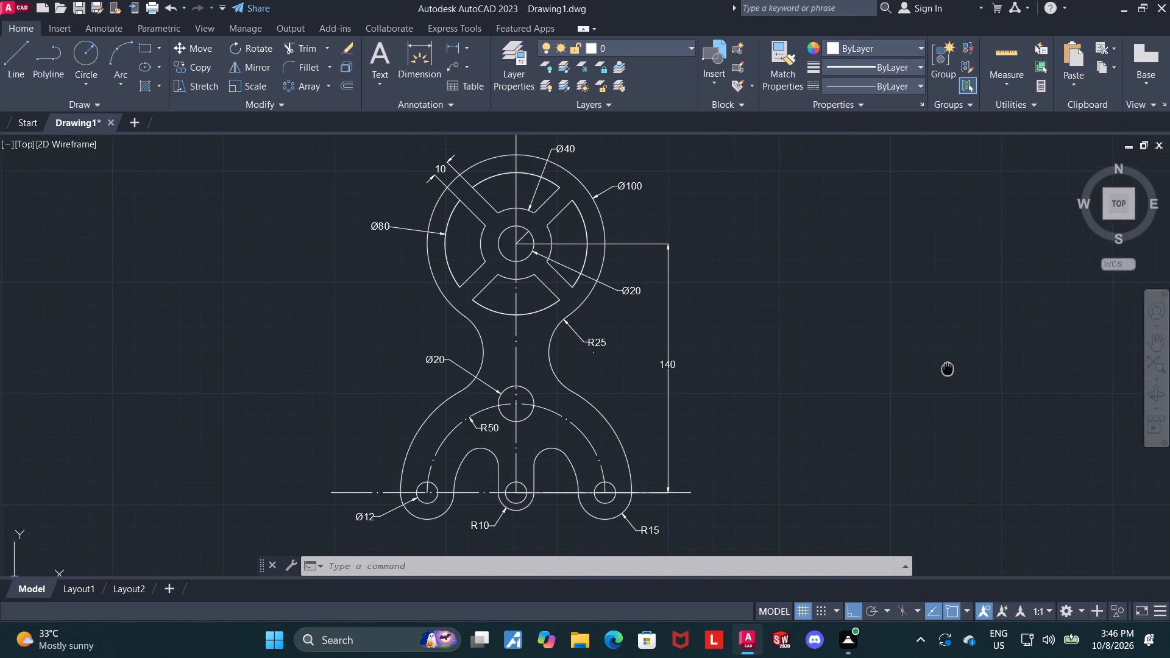
{"action": "middle_click_drag", "start_coordinate": [948, 369], "coordinate": [966, 375]}
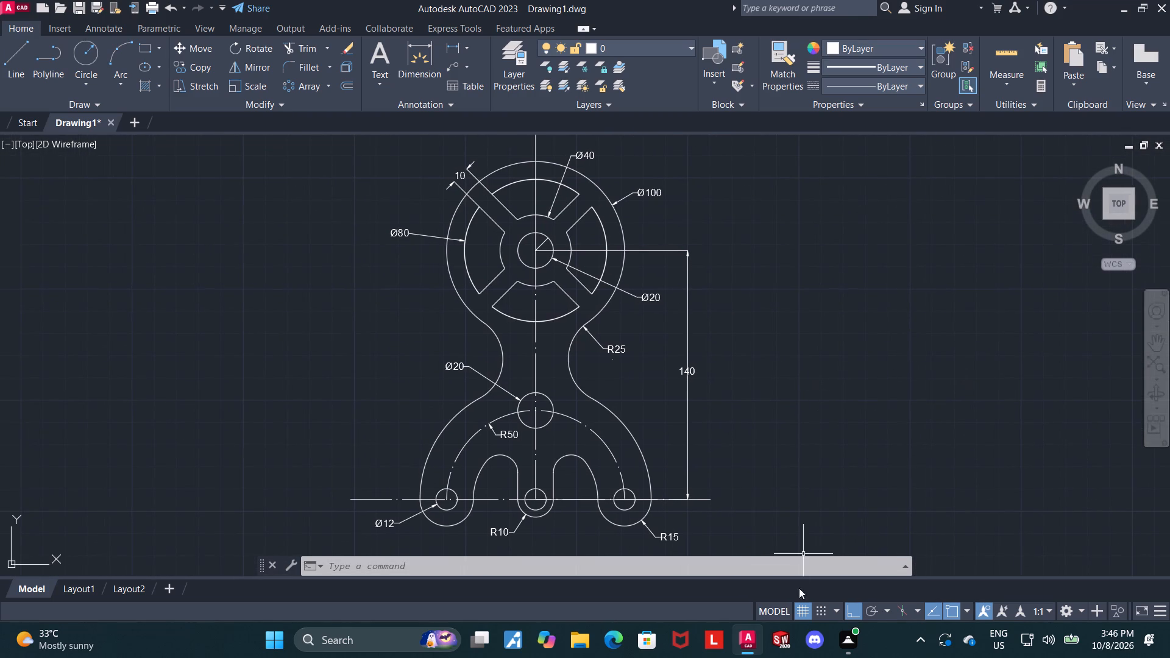
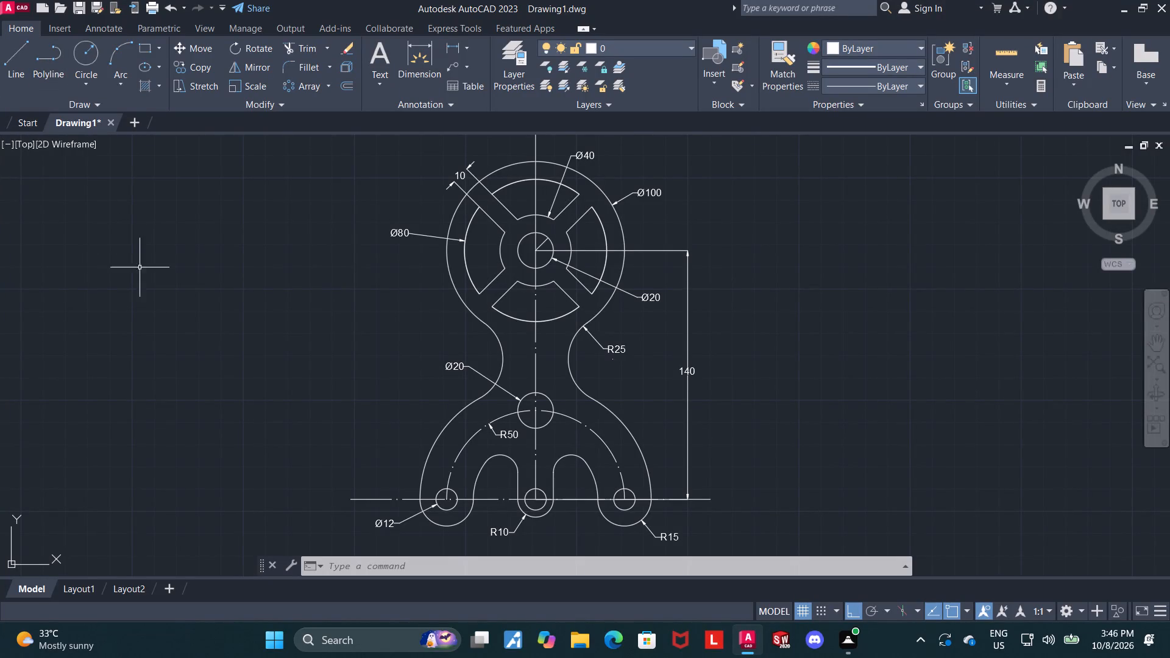
Turn off log file recording with the LOGFILEOFF command.
{"action": "type", "text": "LOGFILE"}
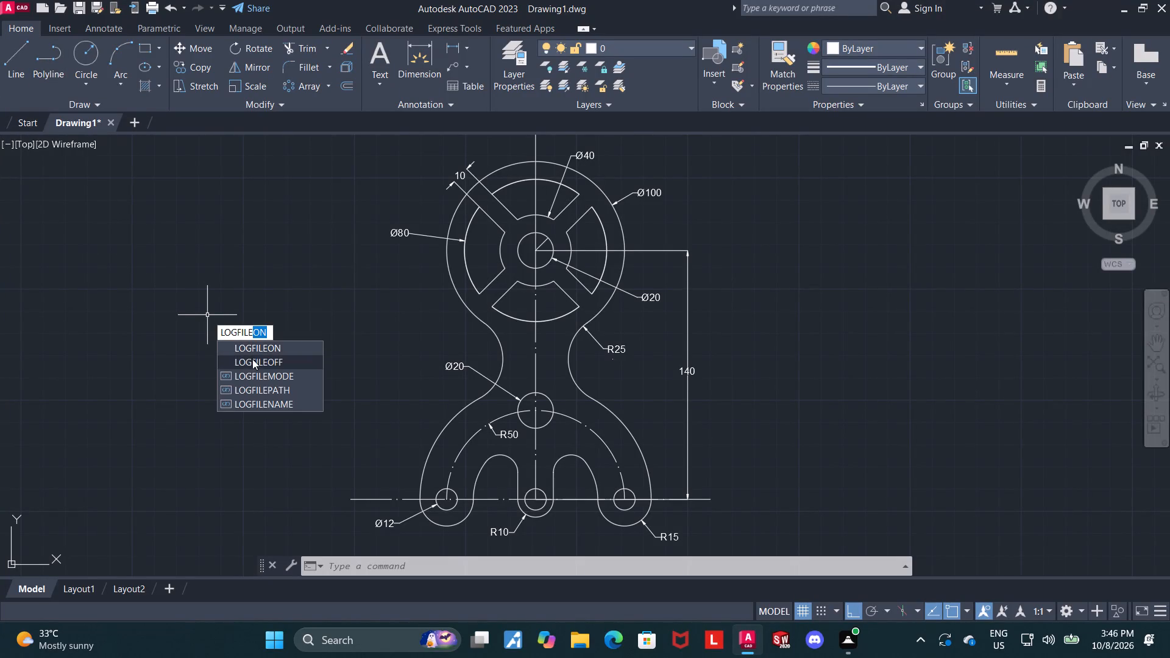
{"action": "left_click", "coordinate": [253, 359]}
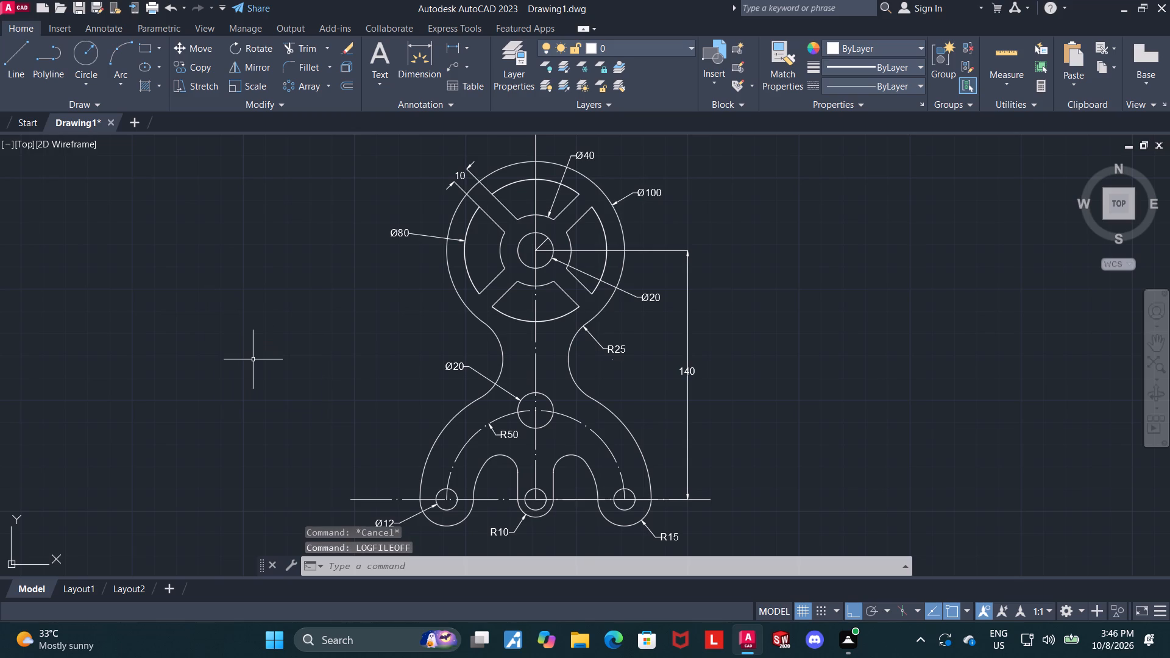
Save the drawing in the Downloads folder under the name "spoked wheel linkage plate" as an AutoCAD 2018 drawing.
{"action": "key", "text": "ctrl+s"}
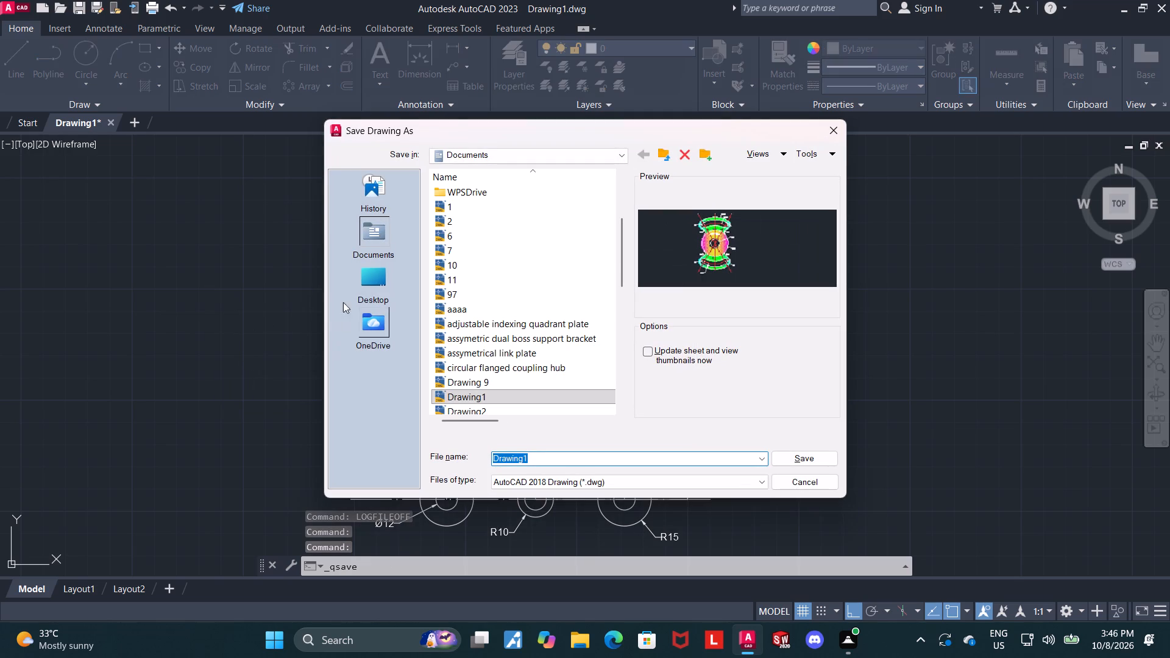
{"action": "left_click", "coordinate": [374, 272]}
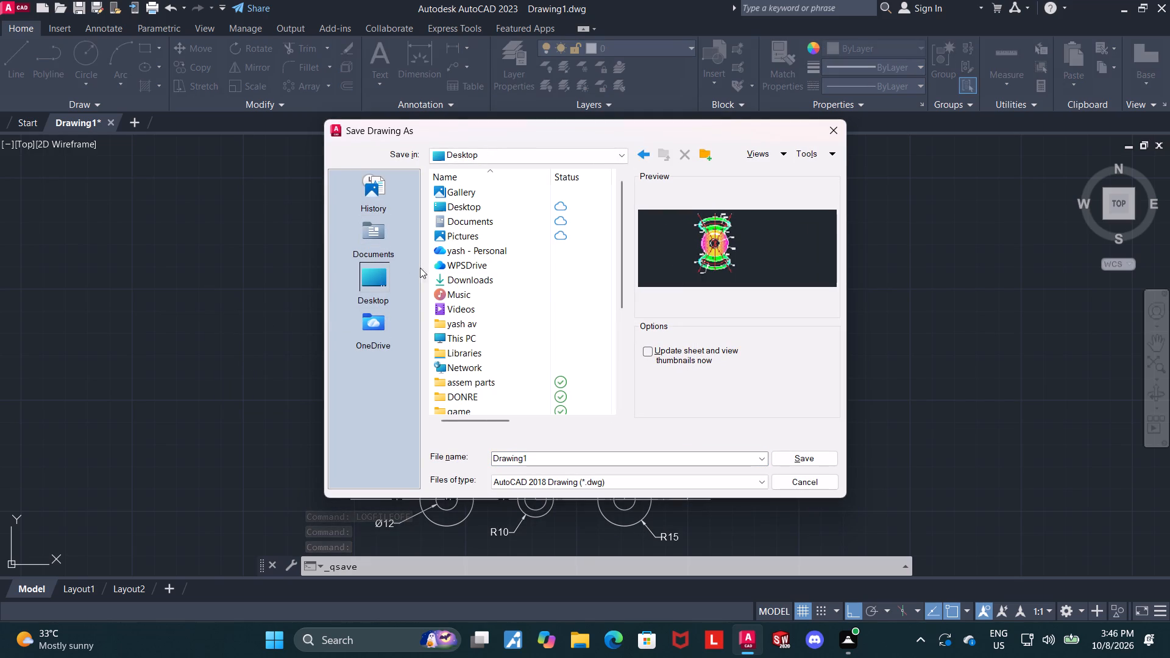
{"action": "left_click", "coordinate": [445, 282]}
{"action": "left_click", "coordinate": [445, 282]}
{"action": "left_click_drag", "start_coordinate": [557, 457], "coordinate": [374, 440]}
{"action": "type", "text": "SPOKED WHEEL L"}
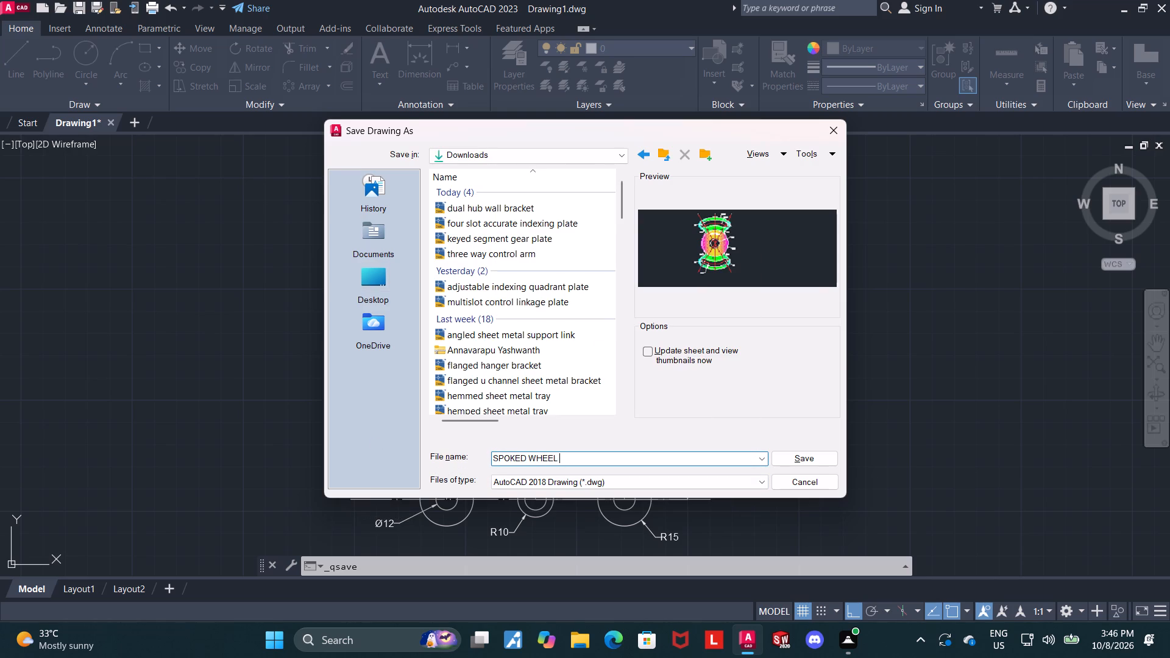
{"action": "type", "text": "spoked wheel linkage plae"}
{"action": "key", "text": "space"}
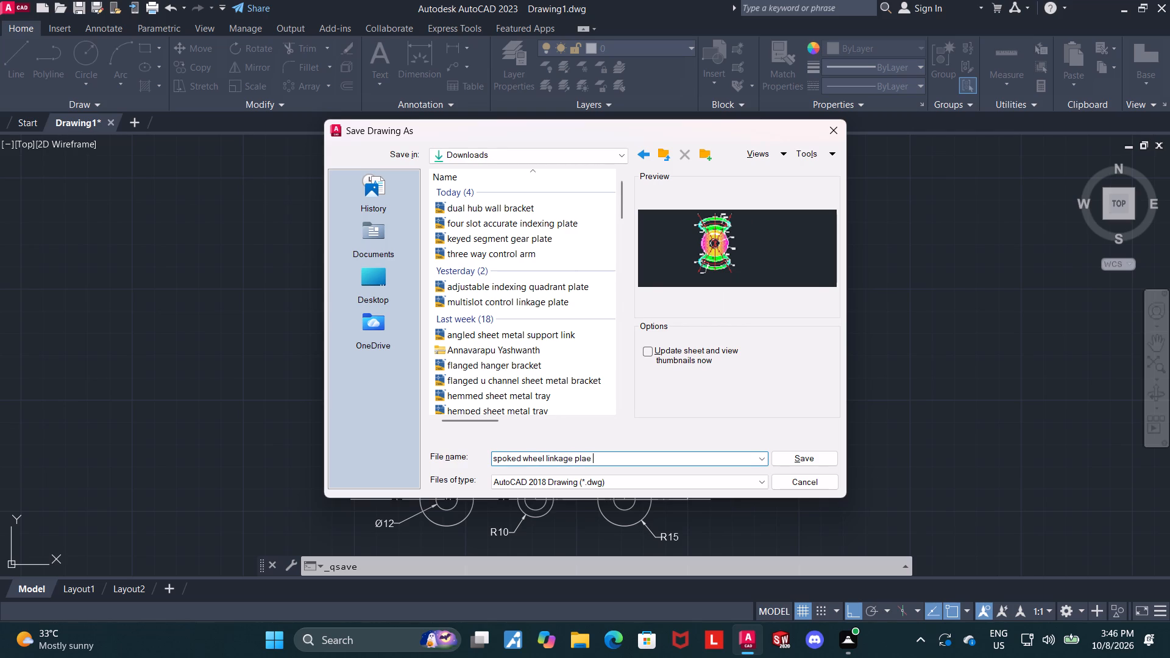
{"action": "key", "text": "BackSpace"}
{"action": "key", "text": "BackSpace"}
{"action": "type", "text": "te"}
{"action": "left_click", "coordinate": [809, 455]}
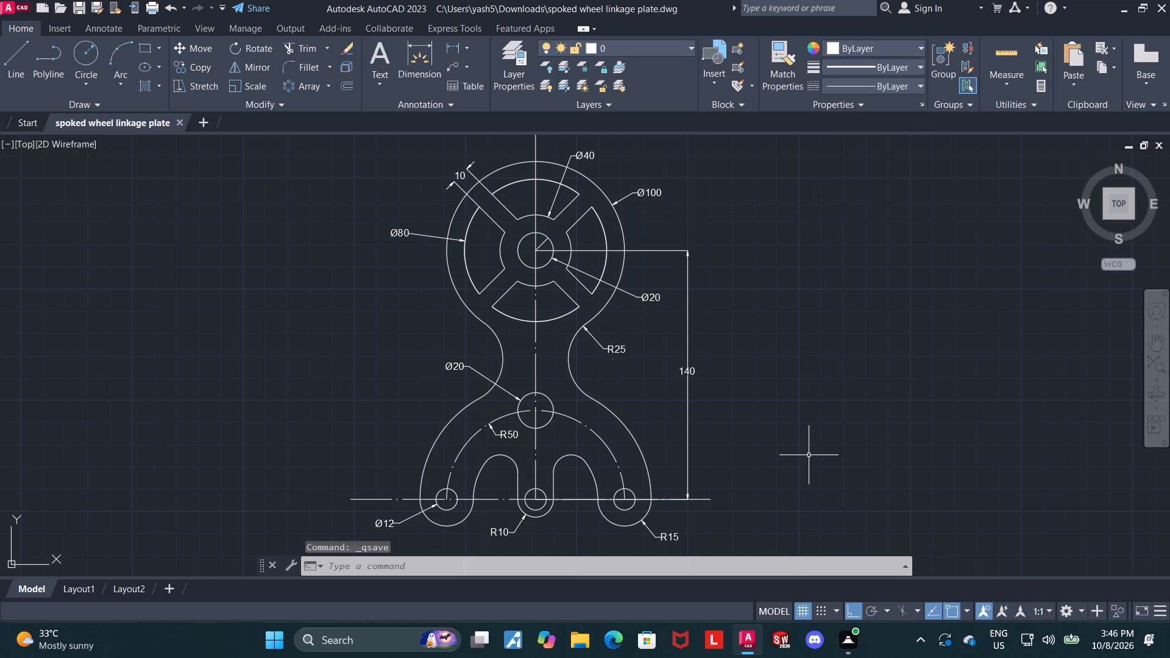
Set up a centred plot using DWG To PDF.pc3 on ISO A4 (297.00 x 210.00 MM) paper.
{"action": "type", "text": "plot"}
{"action": "key", "text": "Return"}
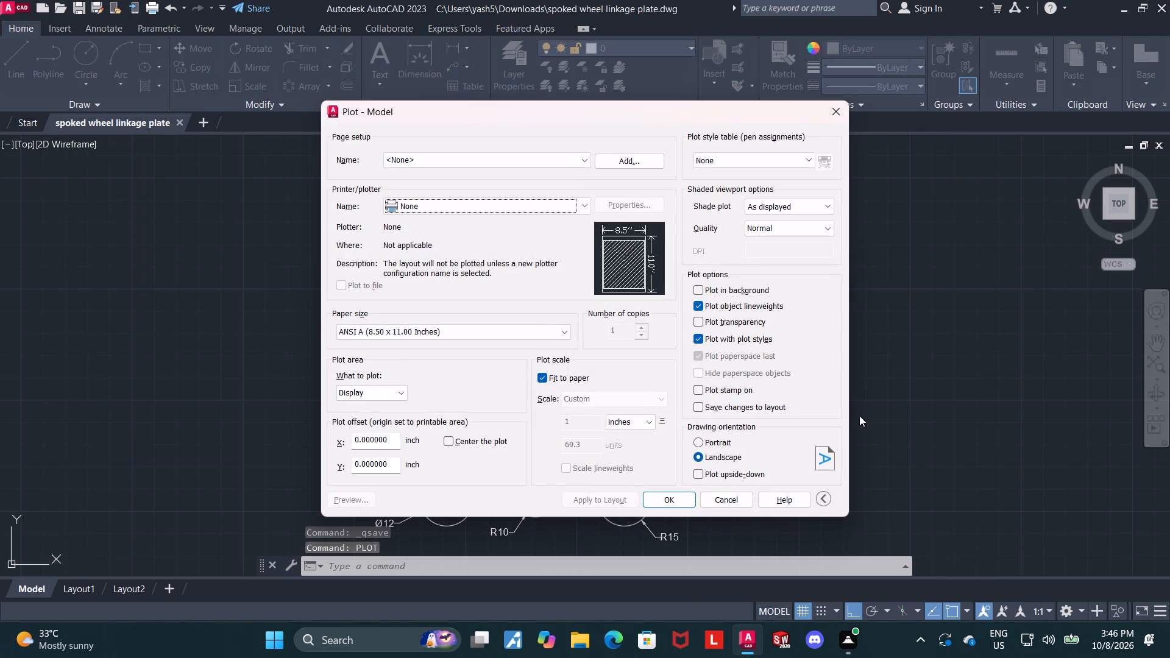
{"action": "left_click", "coordinate": [429, 206]}
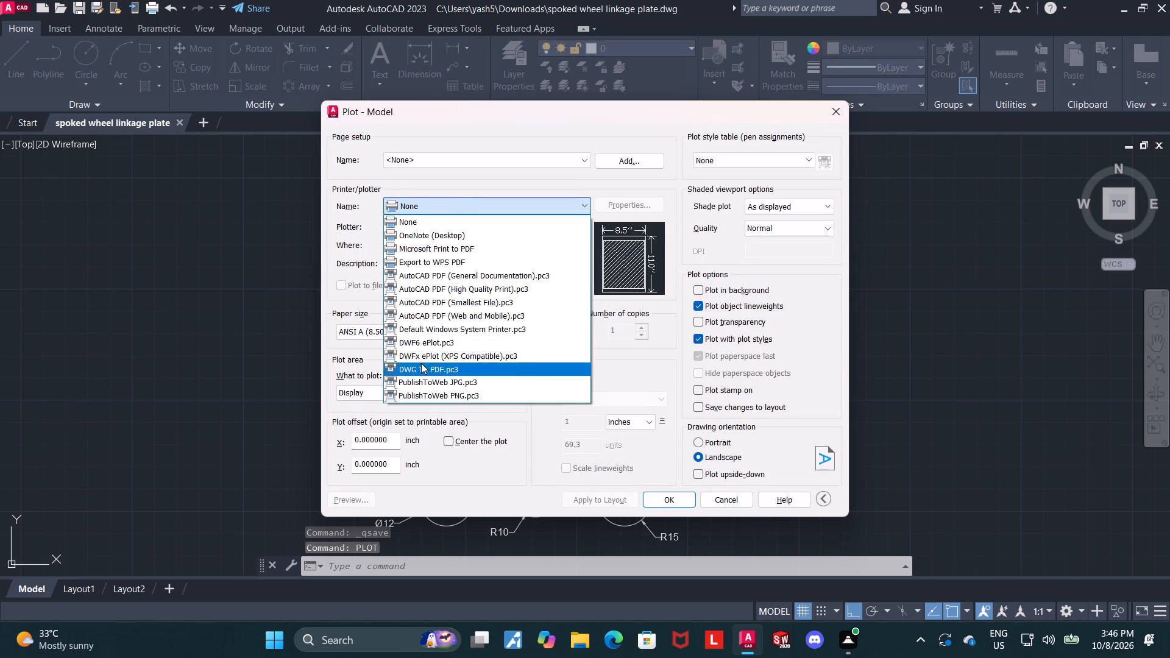
{"action": "left_click", "coordinate": [421, 363]}
{"action": "left_click", "coordinate": [389, 330]}
{"action": "scroll", "coordinate": [401, 428], "scroll_direction": "down", "scroll_amount": 6}
{"action": "scroll", "coordinate": [418, 503], "scroll_direction": "down", "scroll_amount": 5}
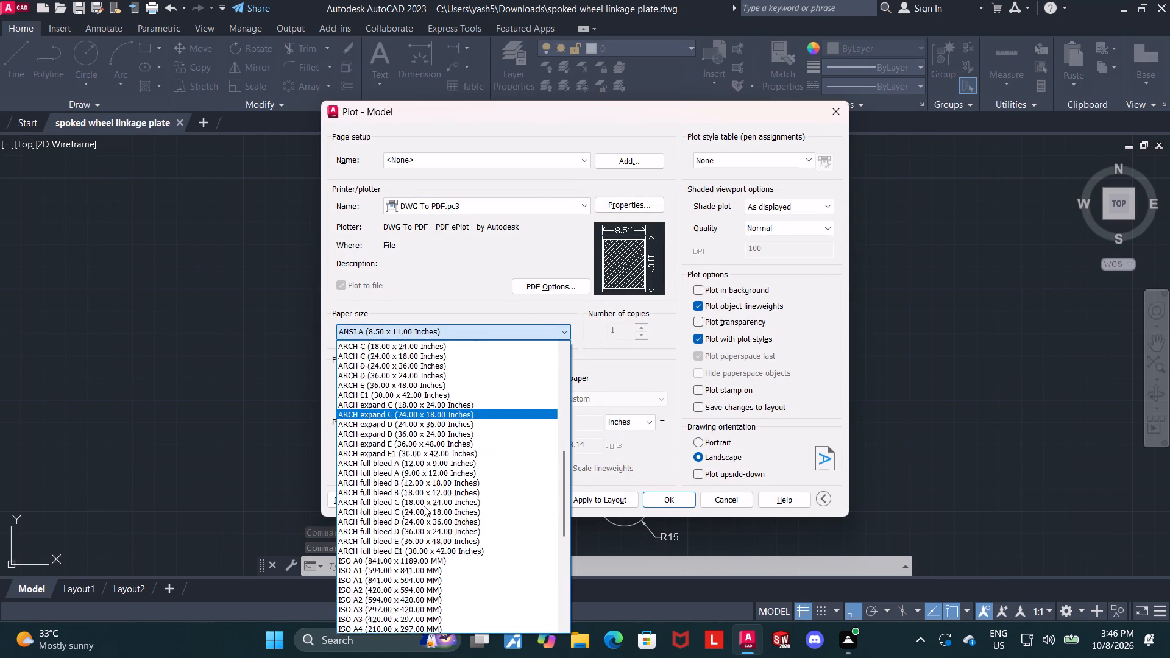
{"action": "scroll", "coordinate": [423, 508], "scroll_direction": "down", "scroll_amount": 4}
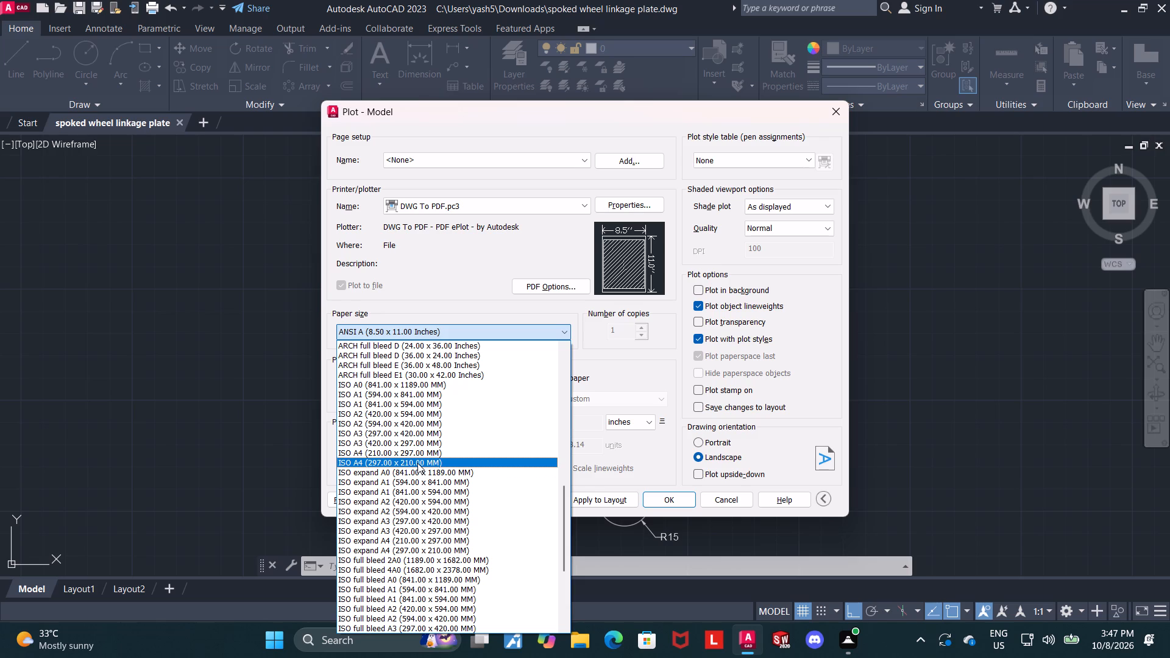
{"action": "left_click", "coordinate": [417, 463]}
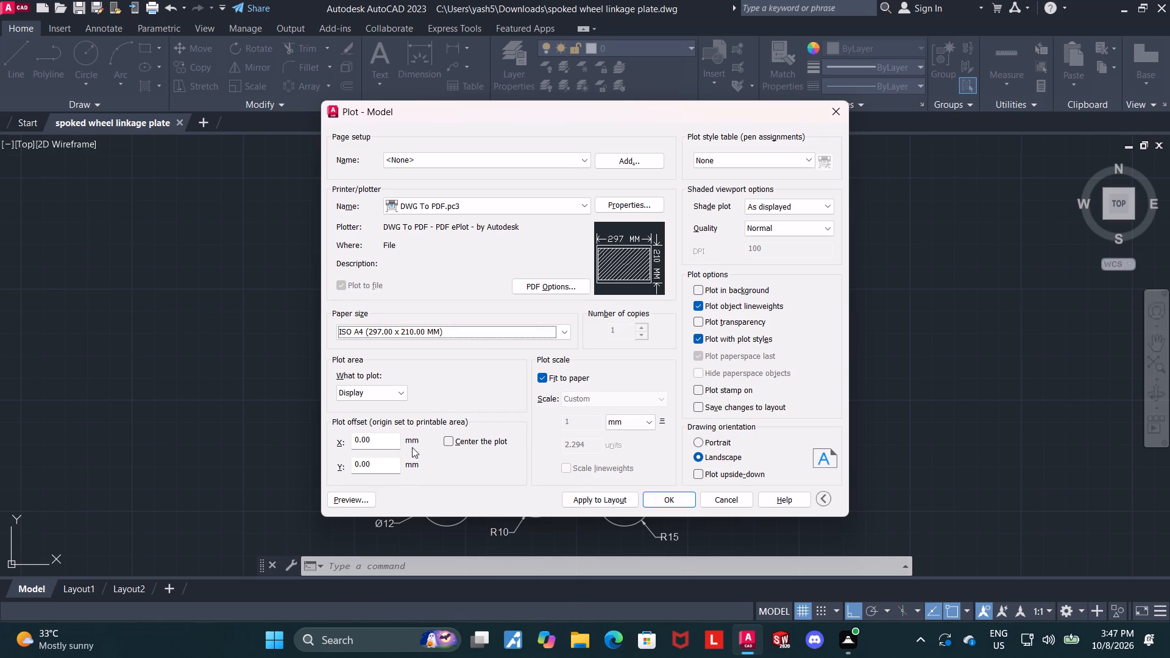
{"action": "left_click", "coordinate": [450, 439]}
Define the plot area as a window enclosing the whole part and all its dimensions.
{"action": "left_click", "coordinate": [379, 397]}
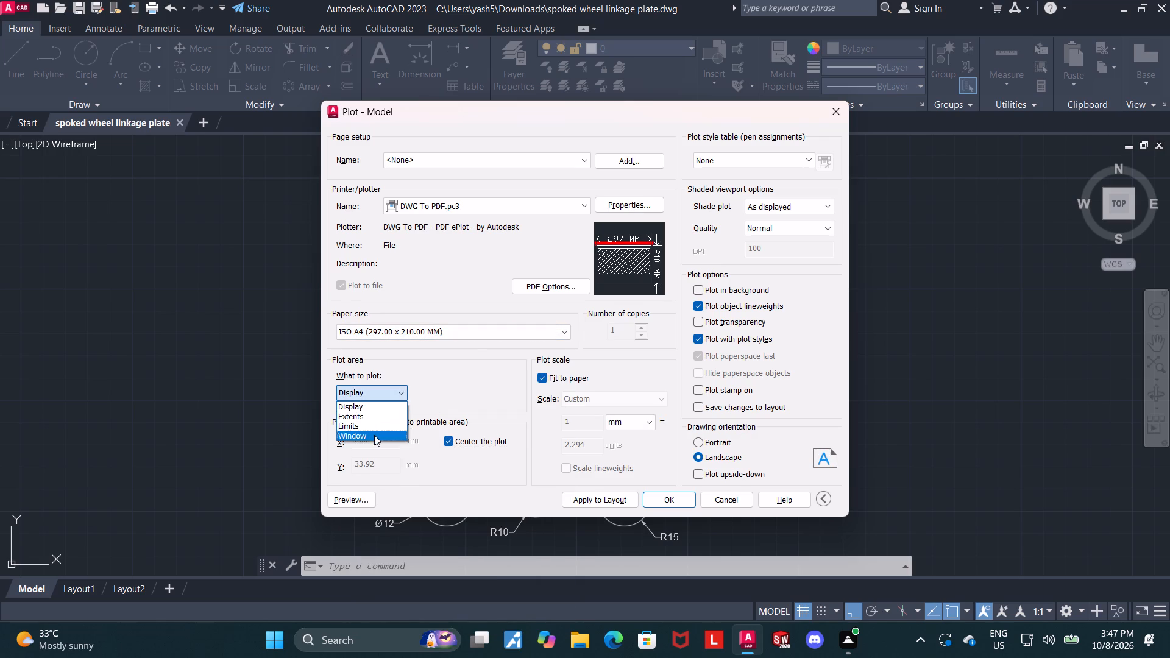
{"action": "left_click", "coordinate": [374, 435]}
{"action": "left_click", "coordinate": [250, 135]}
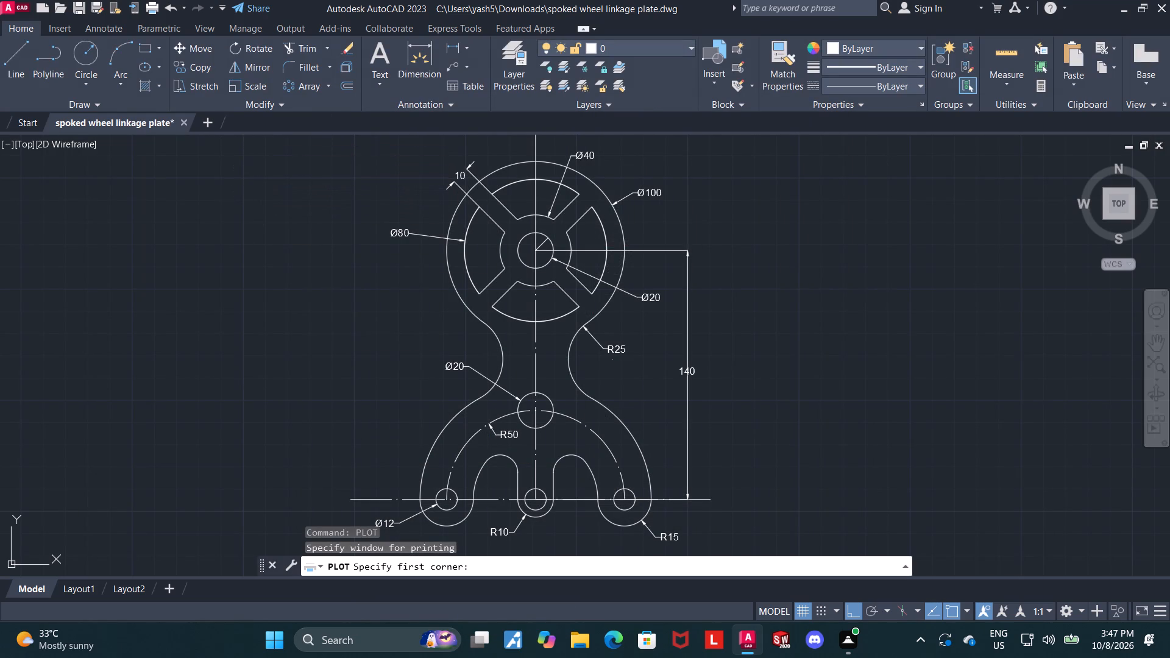
{"action": "left_click", "coordinate": [803, 552]}
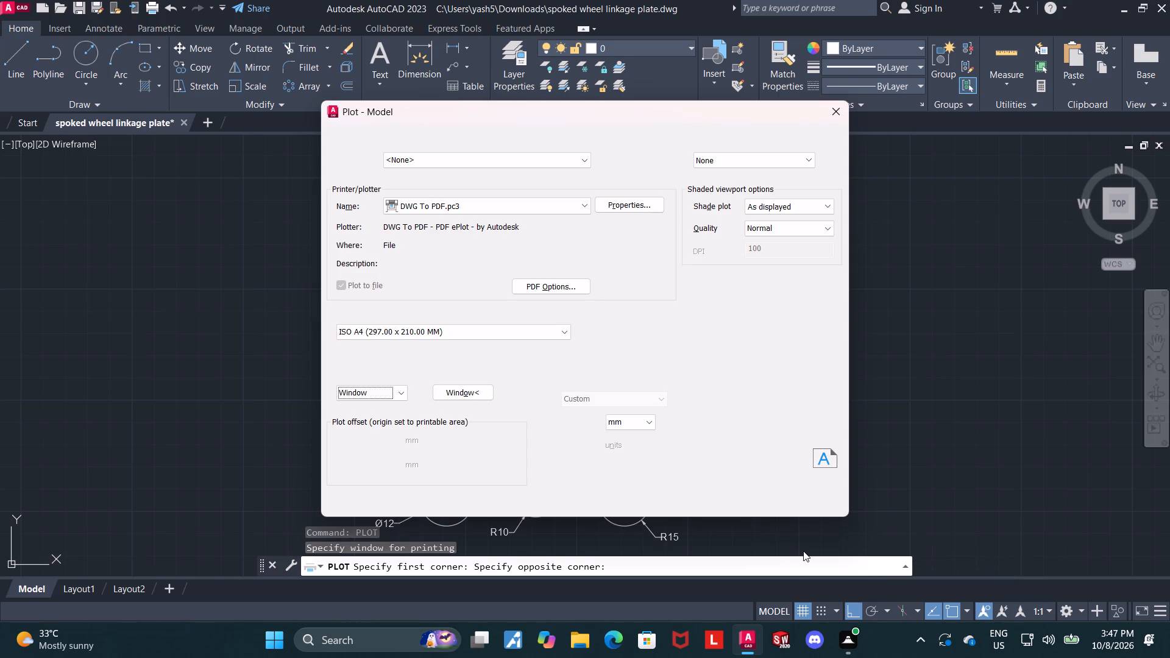
Plot the drawing to the Downloads folder as "spoked wheel linkage plate-Model.pdf".
{"action": "left_click", "coordinate": [679, 506]}
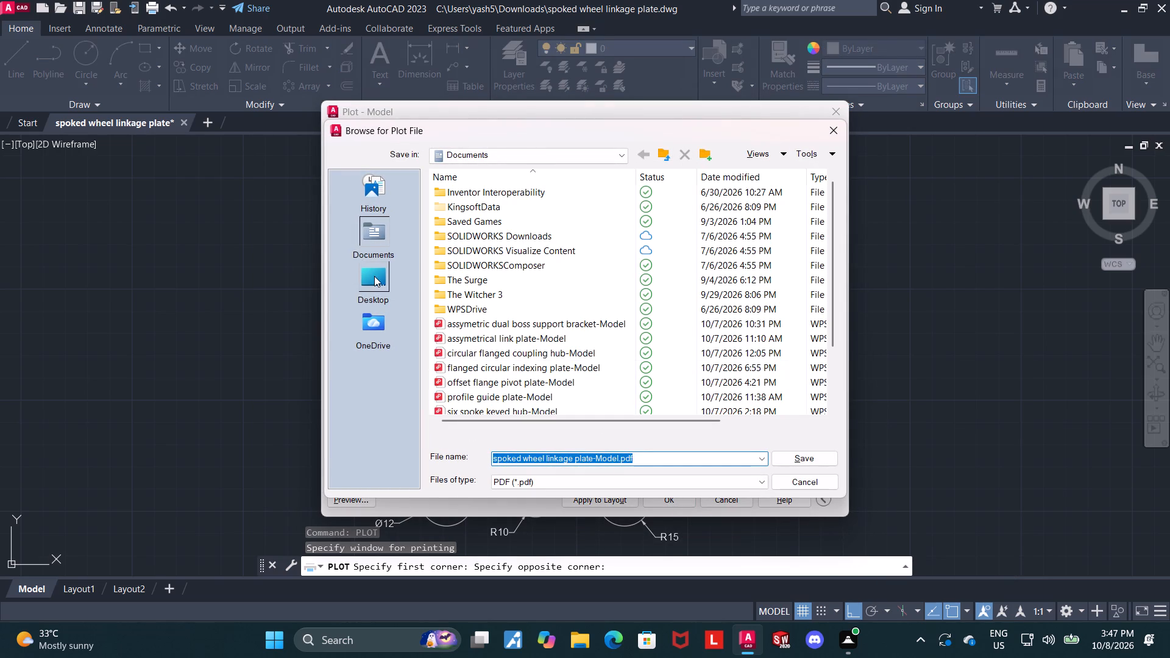
{"action": "double_click", "coordinate": [374, 276]}
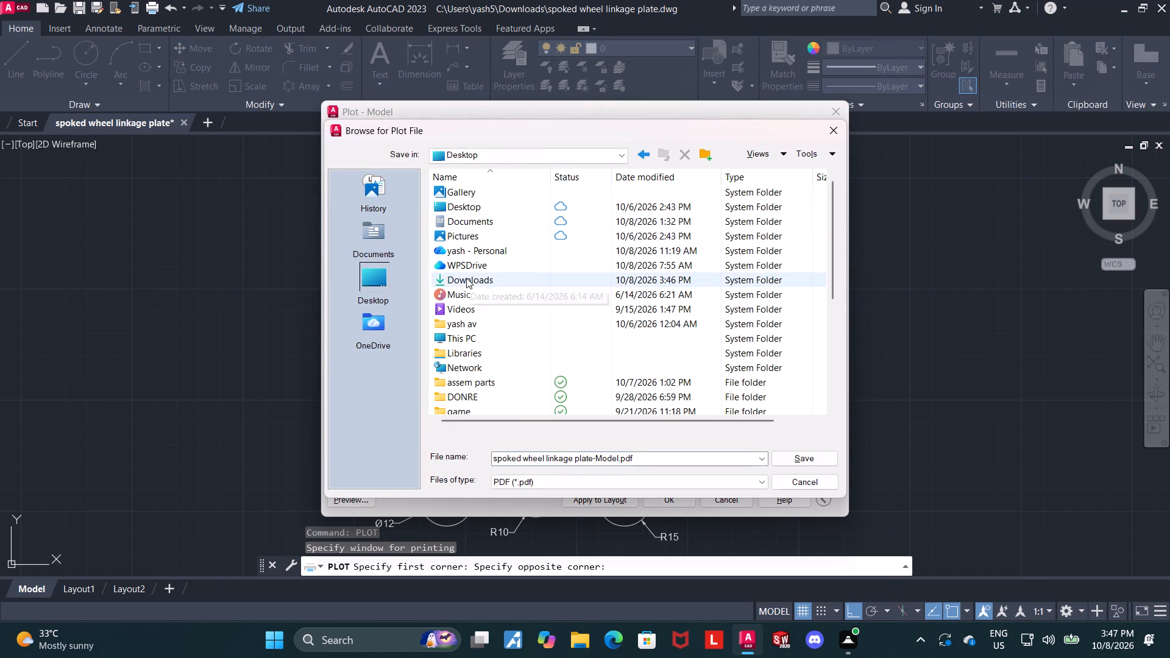
{"action": "double_click", "coordinate": [466, 278]}
{"action": "left_click", "coordinate": [796, 453]}
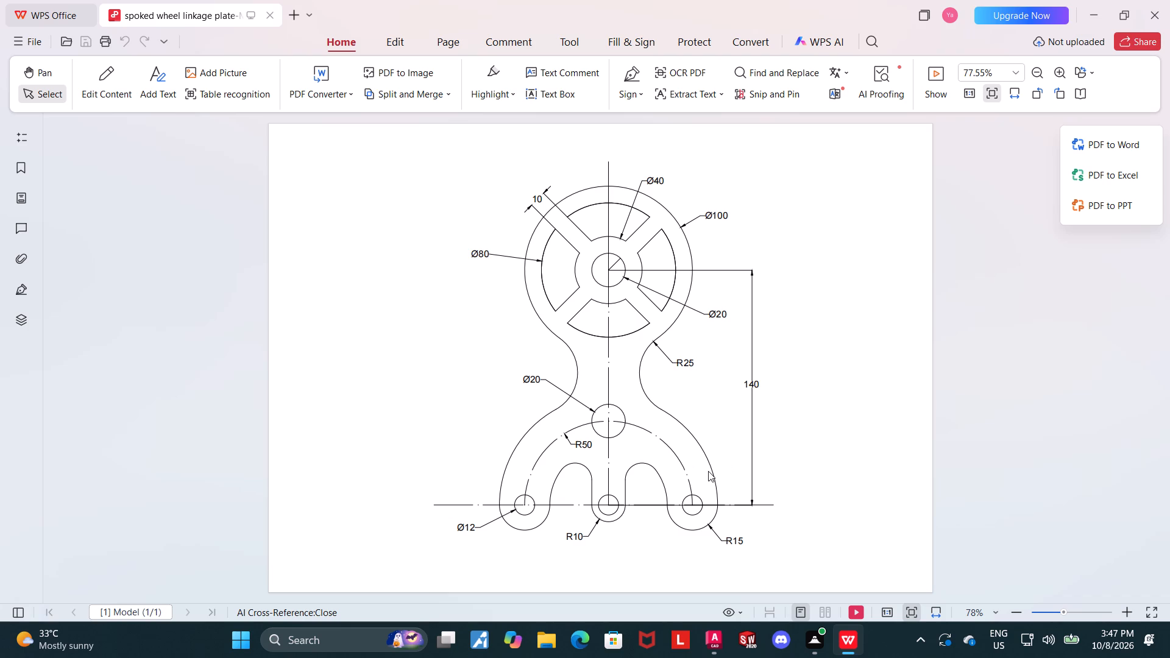
Close the plotted PDF in WPS Office and return to the drawing in AutoCAD.
{"action": "left_click", "coordinate": [1169, 0]}
{"action": "left_click", "coordinate": [718, 171]}
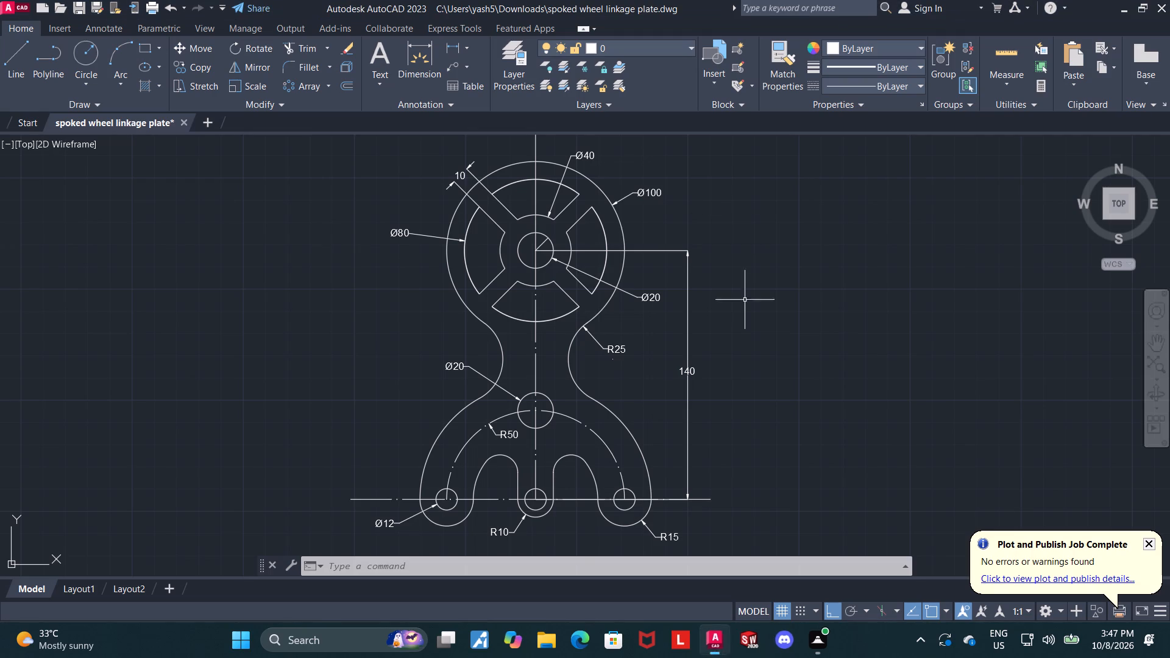